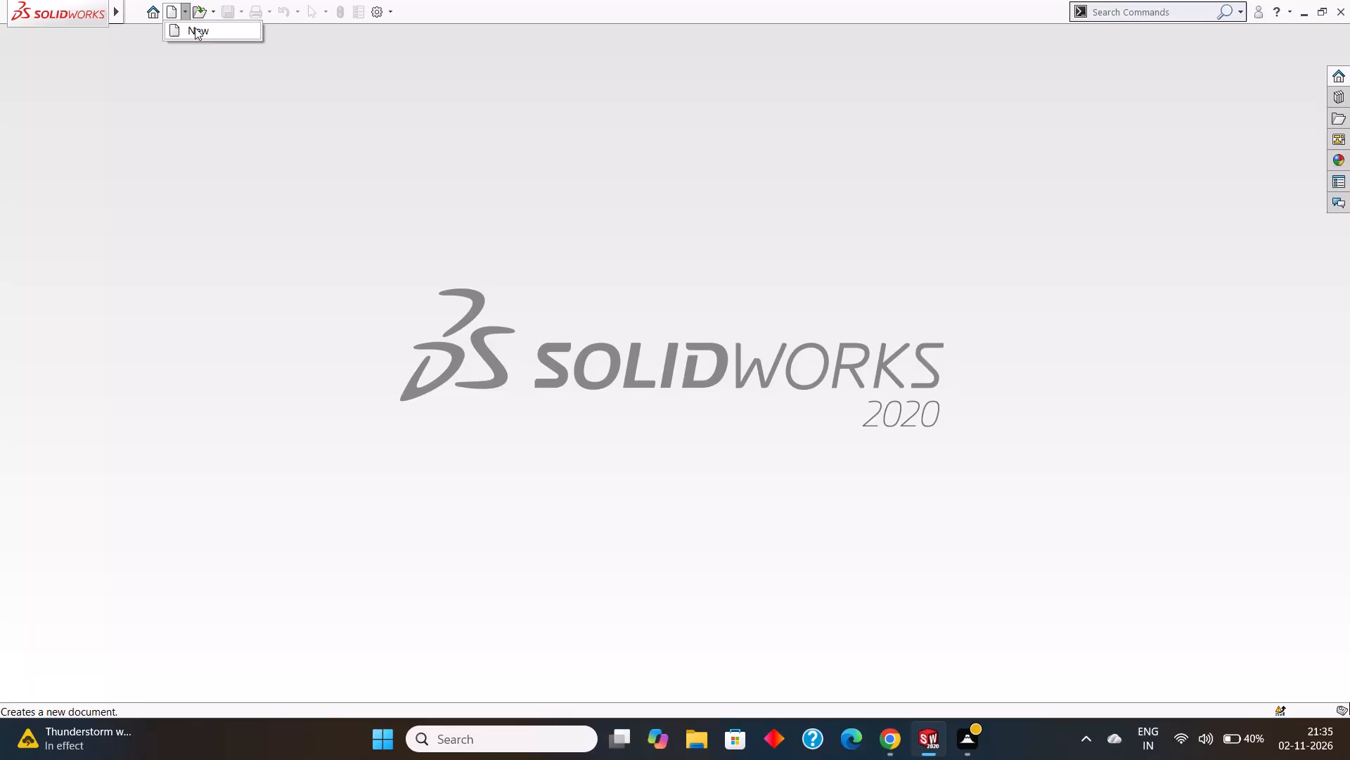
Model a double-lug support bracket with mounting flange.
Create a new part document as a 3D representation of a single design component.
{"action": "left_click", "coordinate": [195, 27]}
{"action": "left_click", "coordinate": [349, 363]}
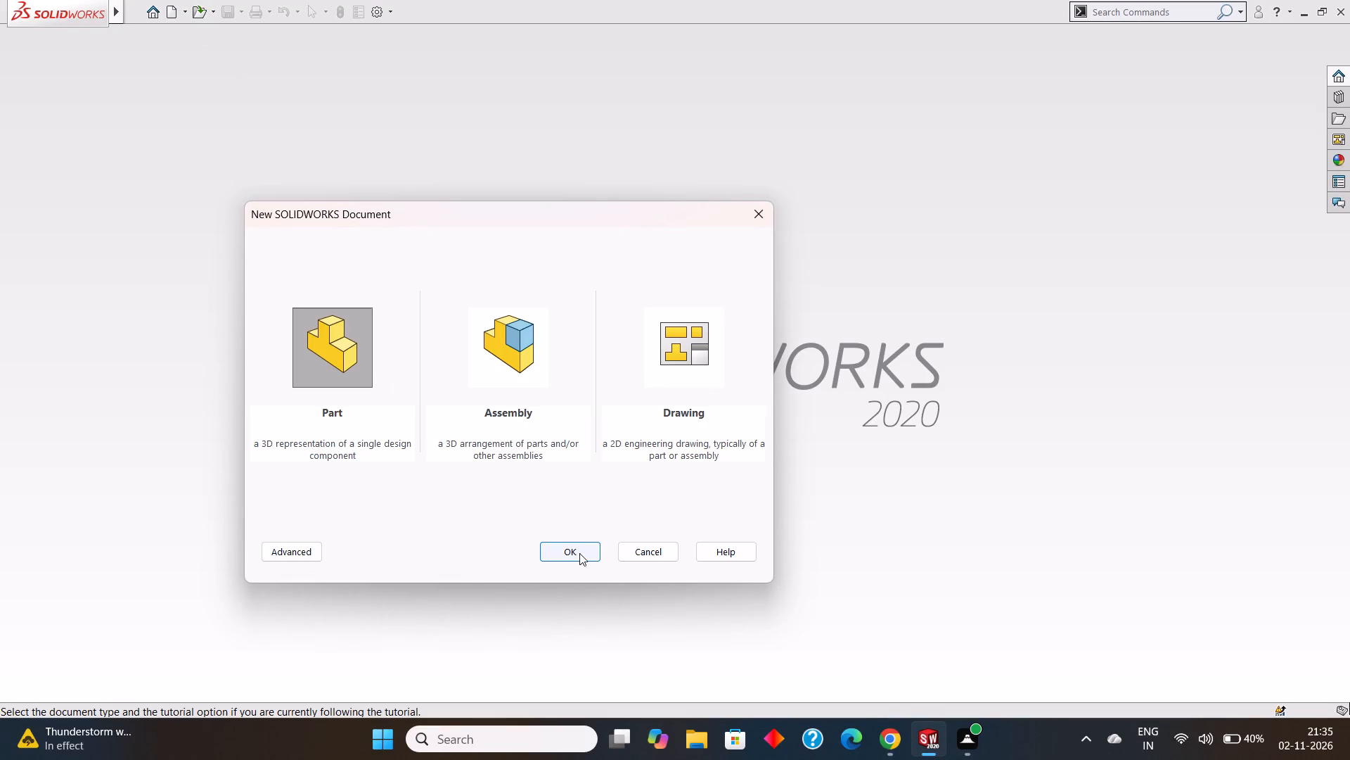
{"action": "left_click", "coordinate": [579, 553]}
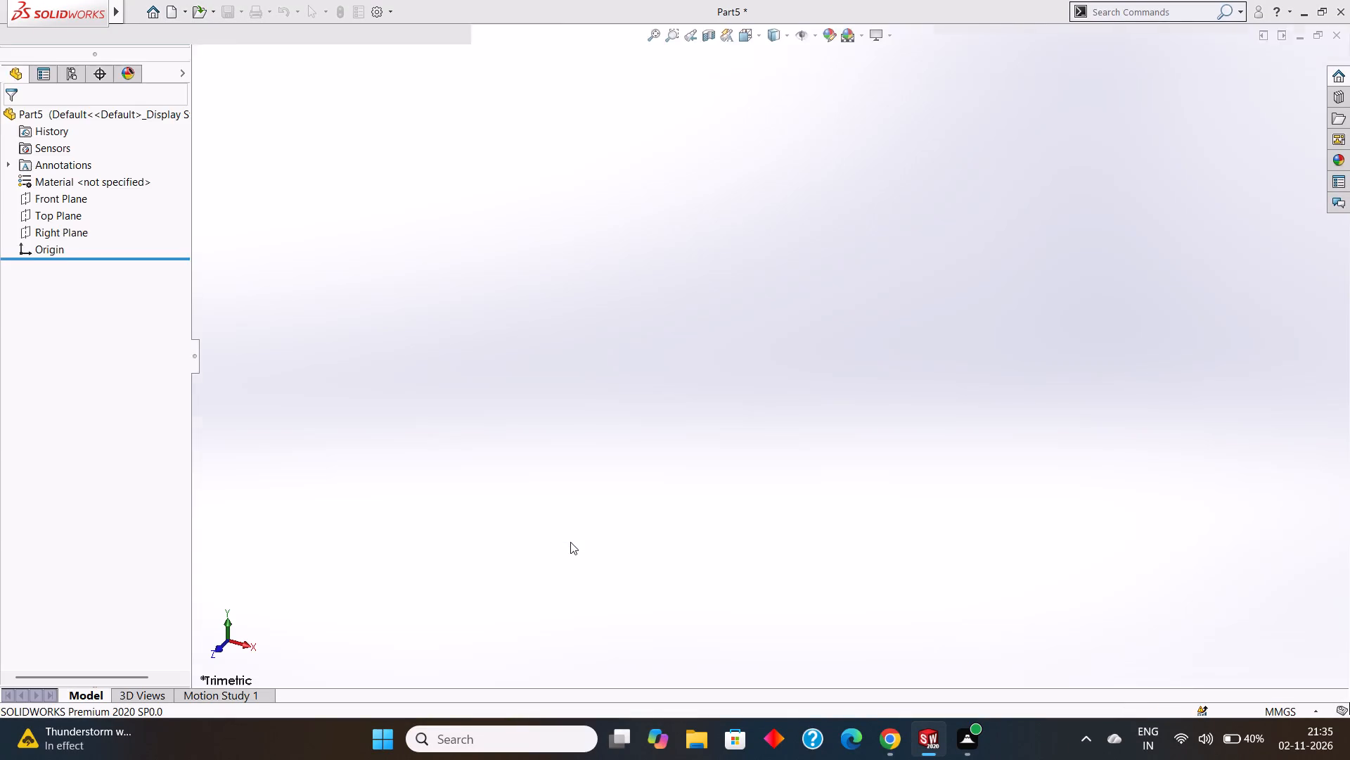
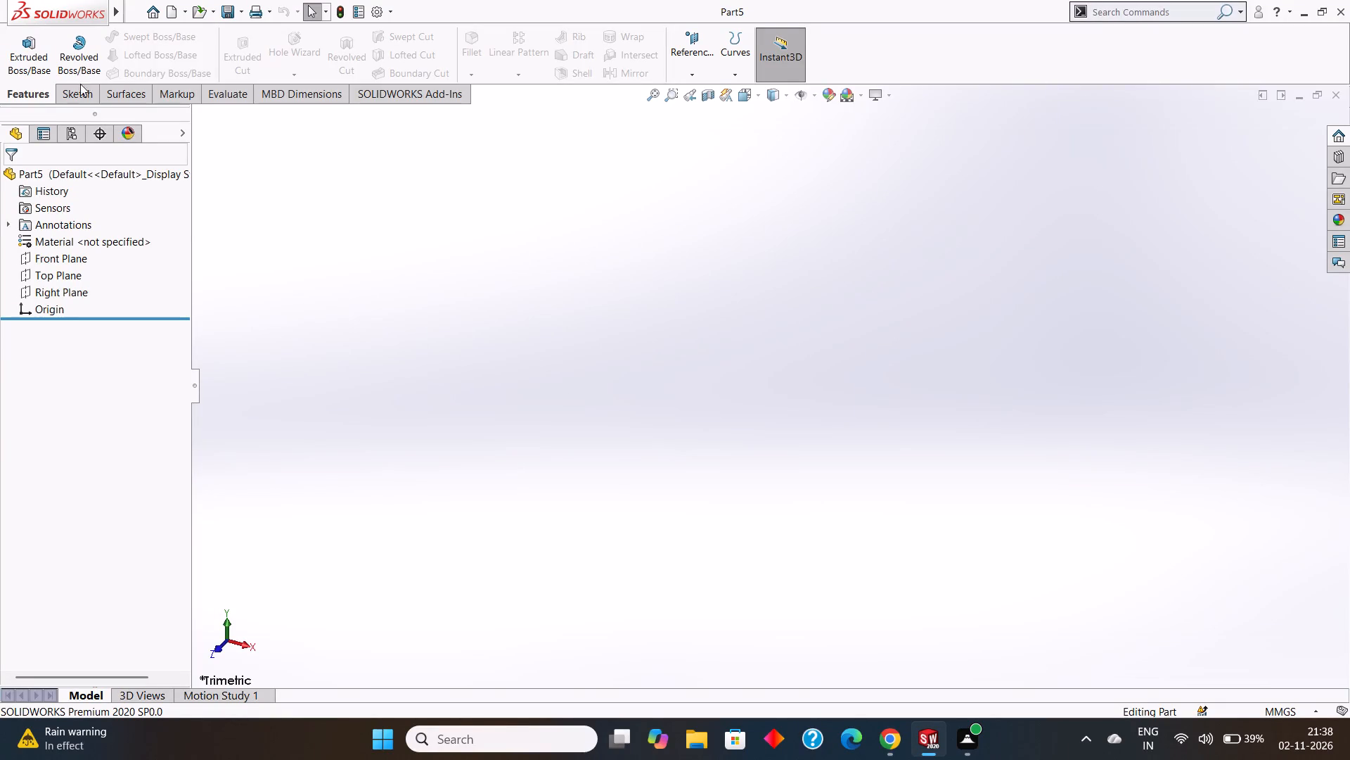
Start a sketch on the Front Plane with the Line tool.
{"action": "left_click", "coordinate": [65, 252]}
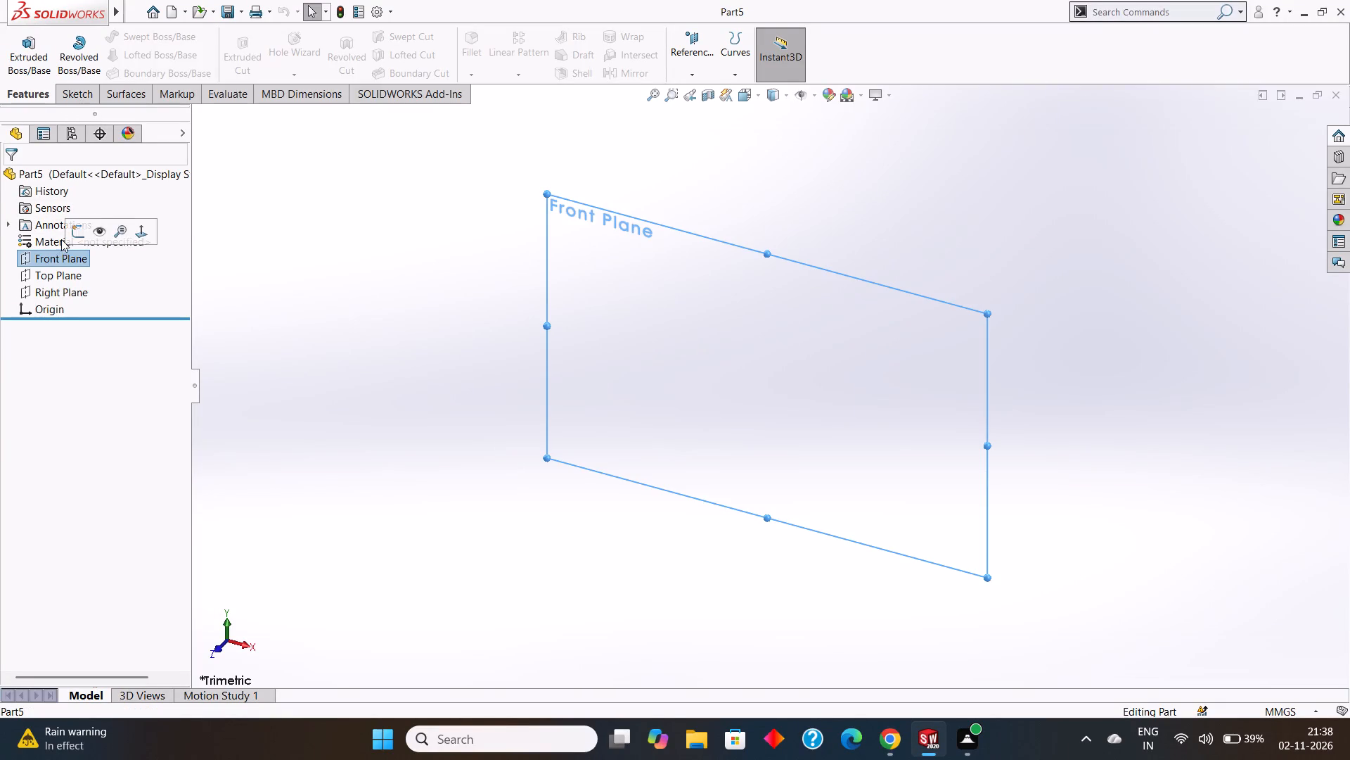
{"action": "left_click", "coordinate": [83, 99]}
{"action": "left_click", "coordinate": [136, 39]}
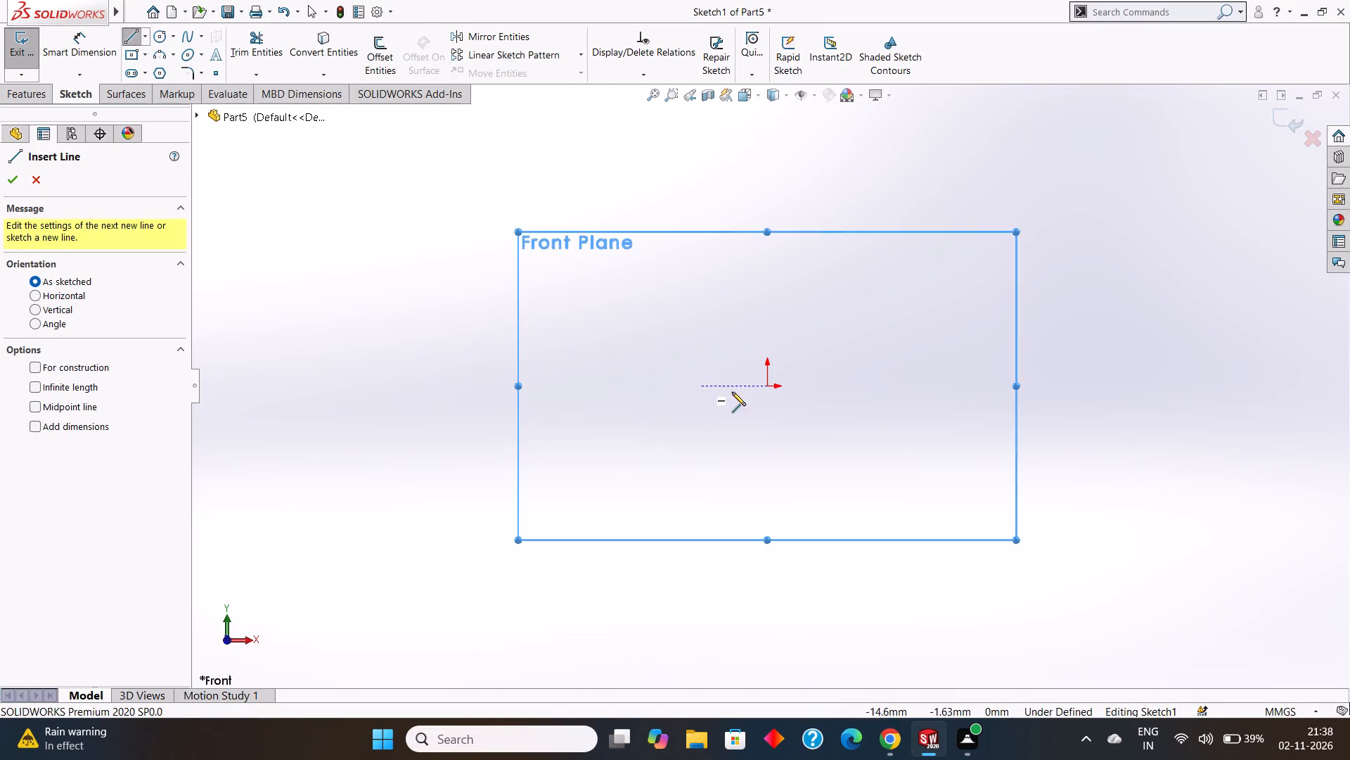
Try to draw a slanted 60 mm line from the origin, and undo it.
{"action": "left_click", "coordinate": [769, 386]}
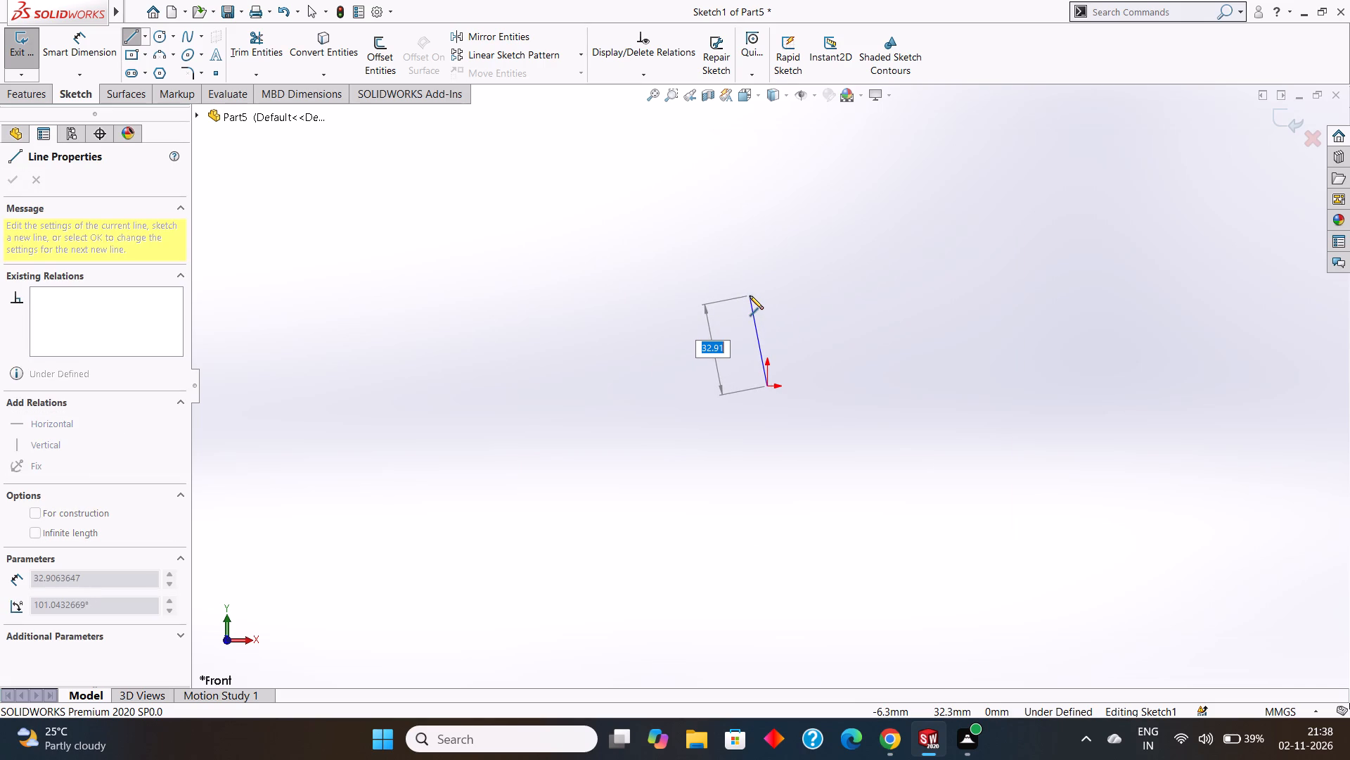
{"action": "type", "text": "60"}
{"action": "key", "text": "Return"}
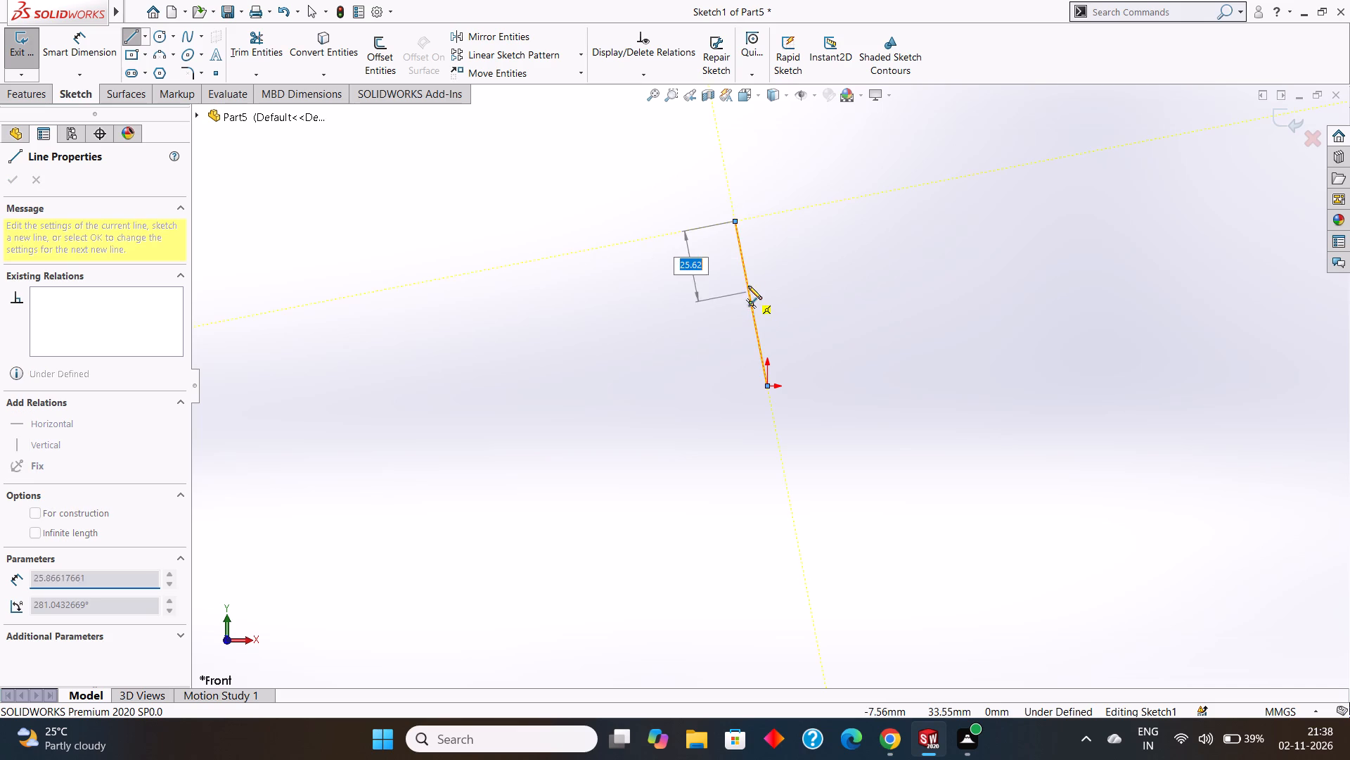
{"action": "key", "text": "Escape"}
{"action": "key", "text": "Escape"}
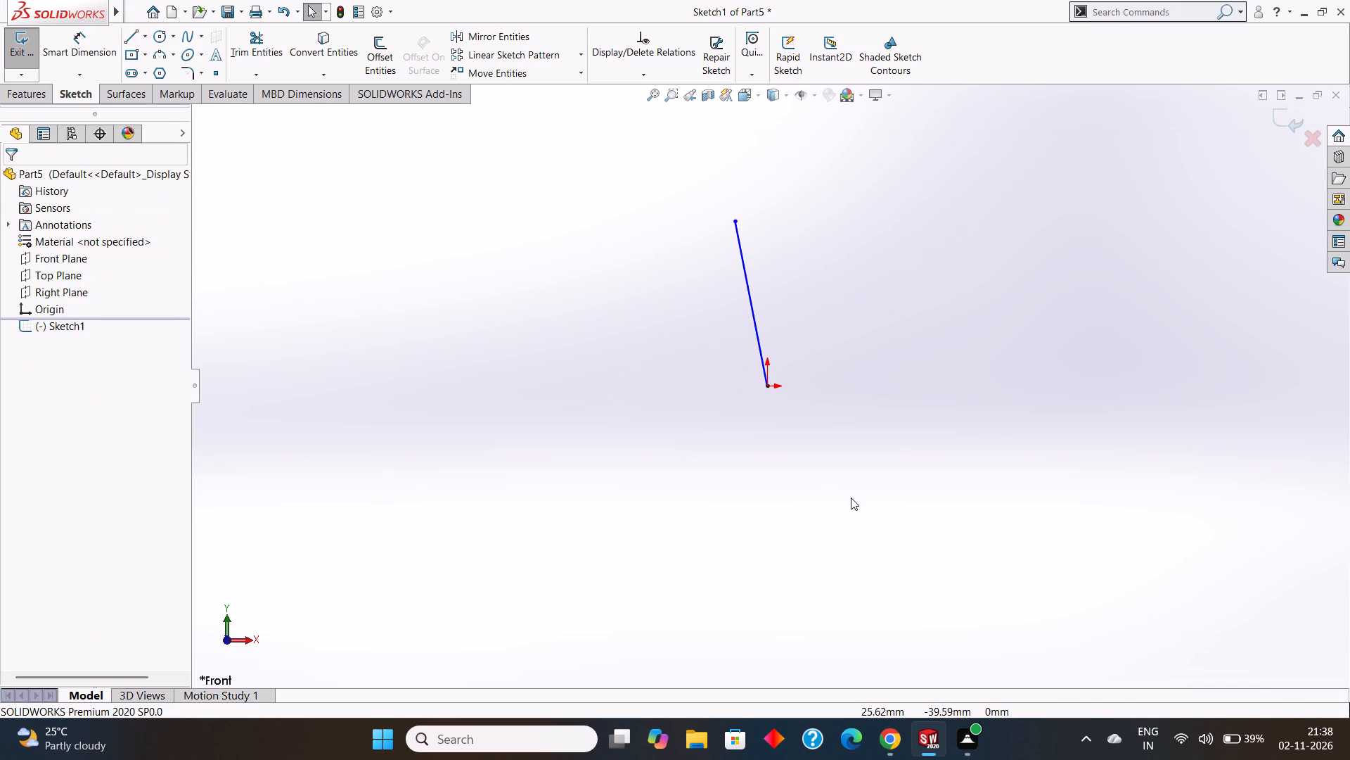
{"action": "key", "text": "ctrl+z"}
Draw the bracket profile's outer lines from the origin: 60 mm vertically up, 160 mm horizontally to the right, and 60 mm vertically down.
{"action": "scroll", "coordinate": [1062, 384], "scroll_direction": "up", "scroll_amount": 1}
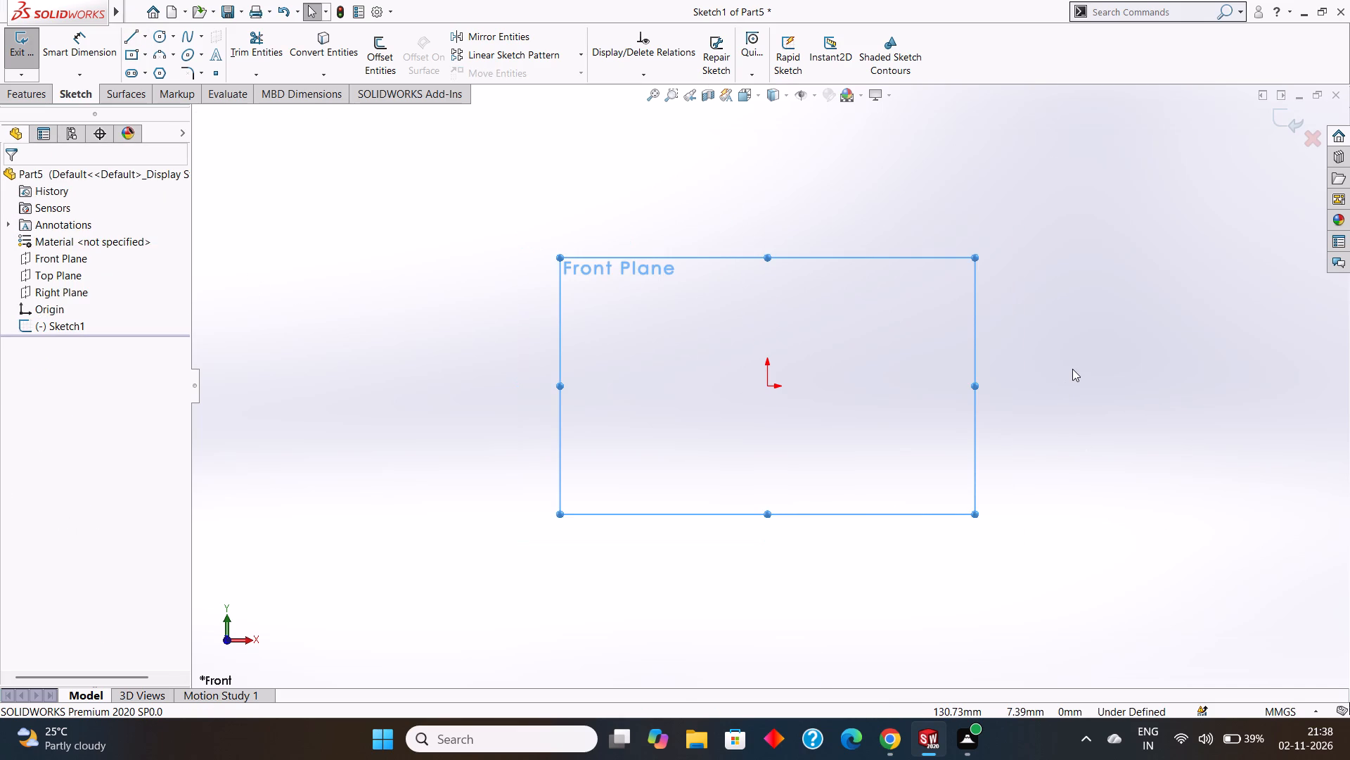
{"action": "scroll", "coordinate": [1072, 369], "scroll_direction": "down", "scroll_amount": 1}
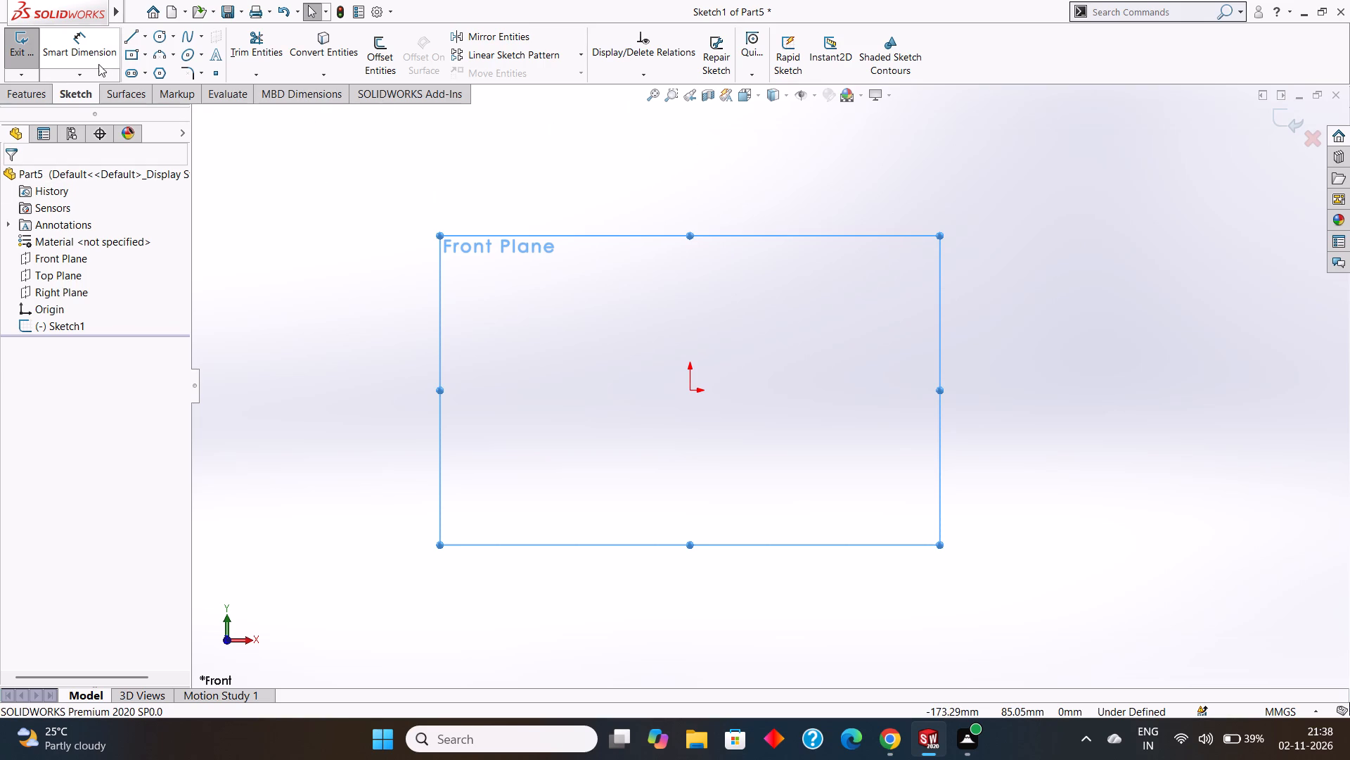
{"action": "left_click", "coordinate": [127, 34]}
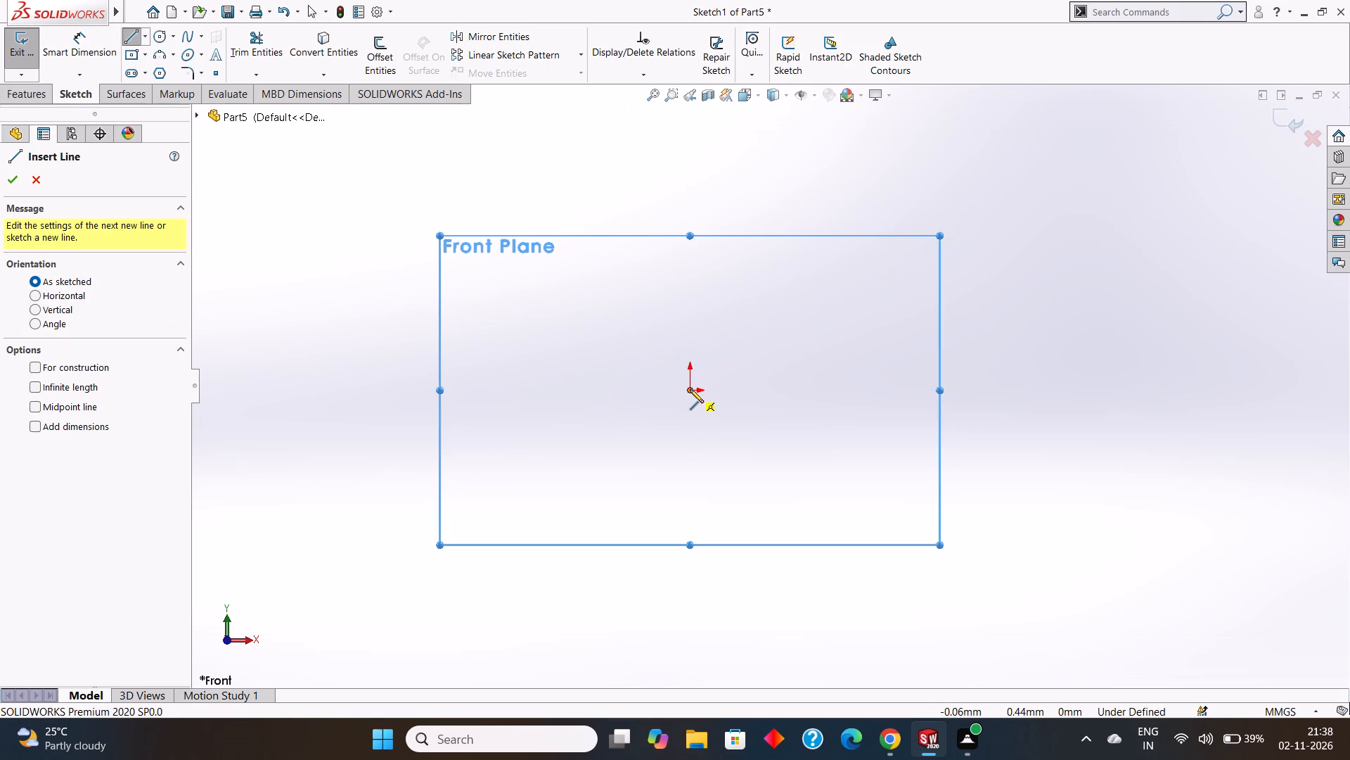
{"action": "left_click", "coordinate": [690, 389]}
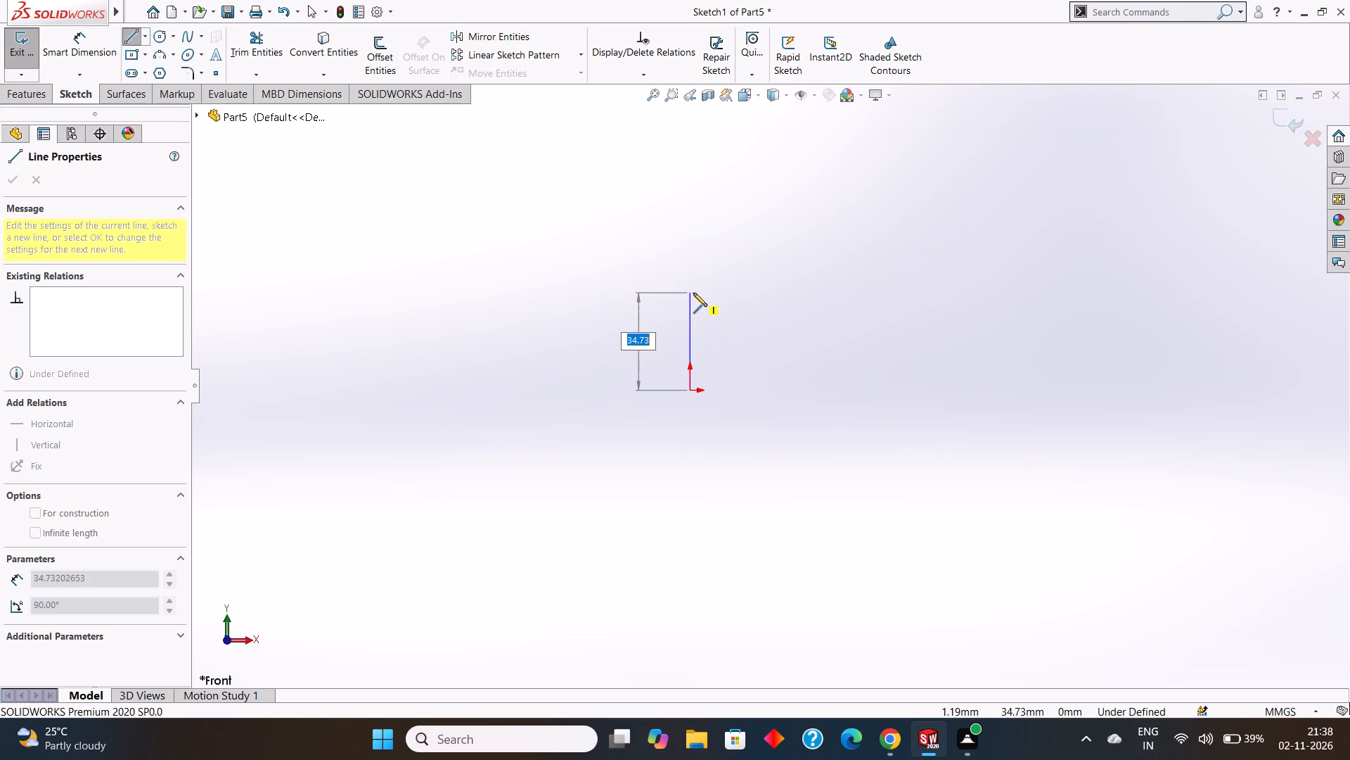
{"action": "key", "text": "BackSpace"}
{"action": "type", "text": "60"}
{"action": "key", "text": "Return"}
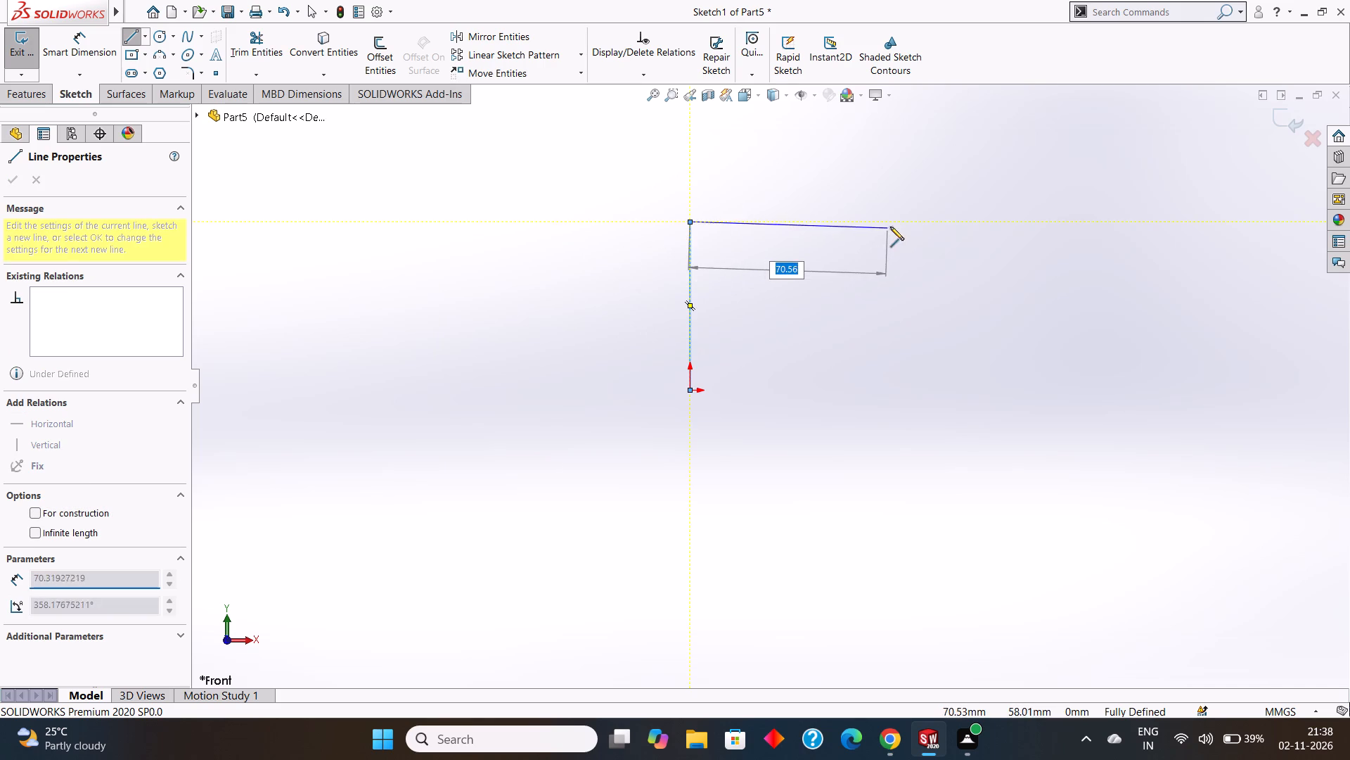
{"action": "type", "text": "160"}
{"action": "key", "text": "Return"}
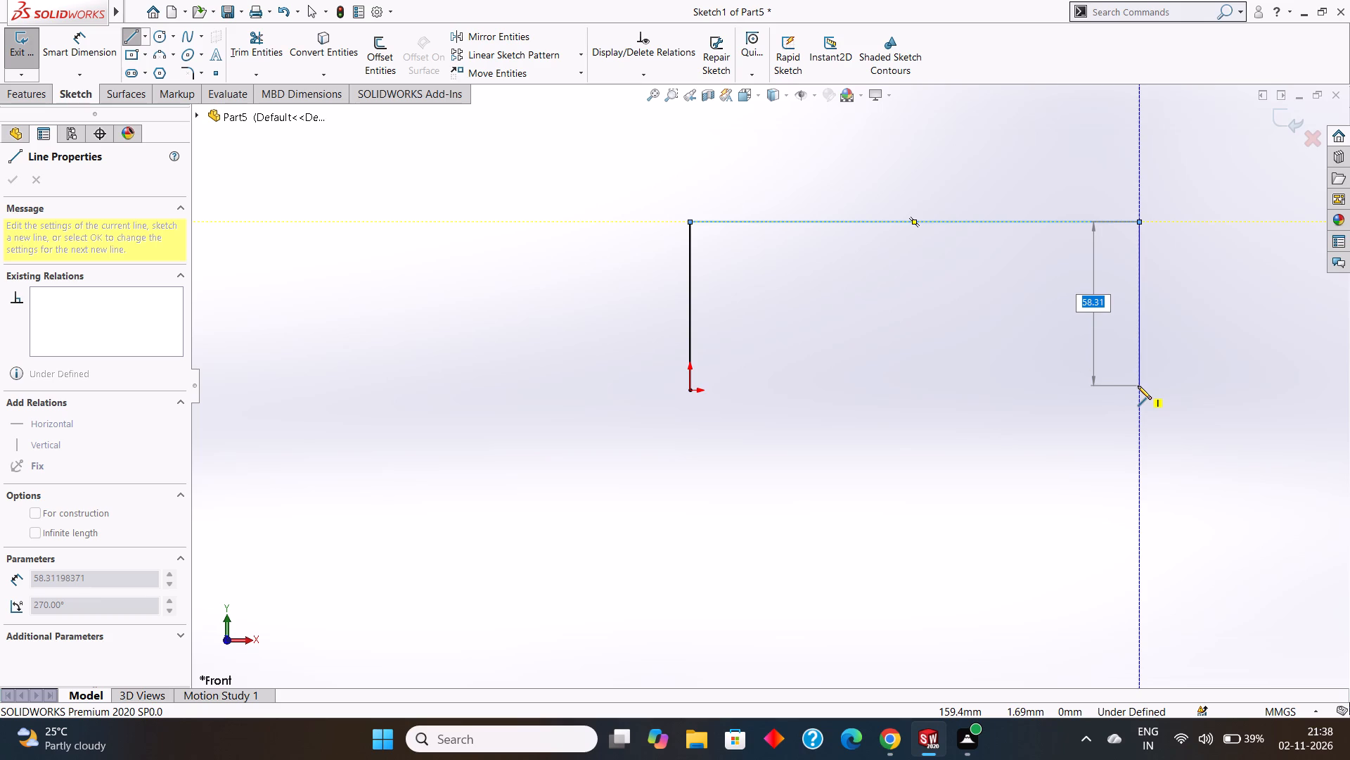
{"action": "key", "text": "BackSpace"}
{"action": "type", "text": "60"}
{"action": "key", "text": "Return"}
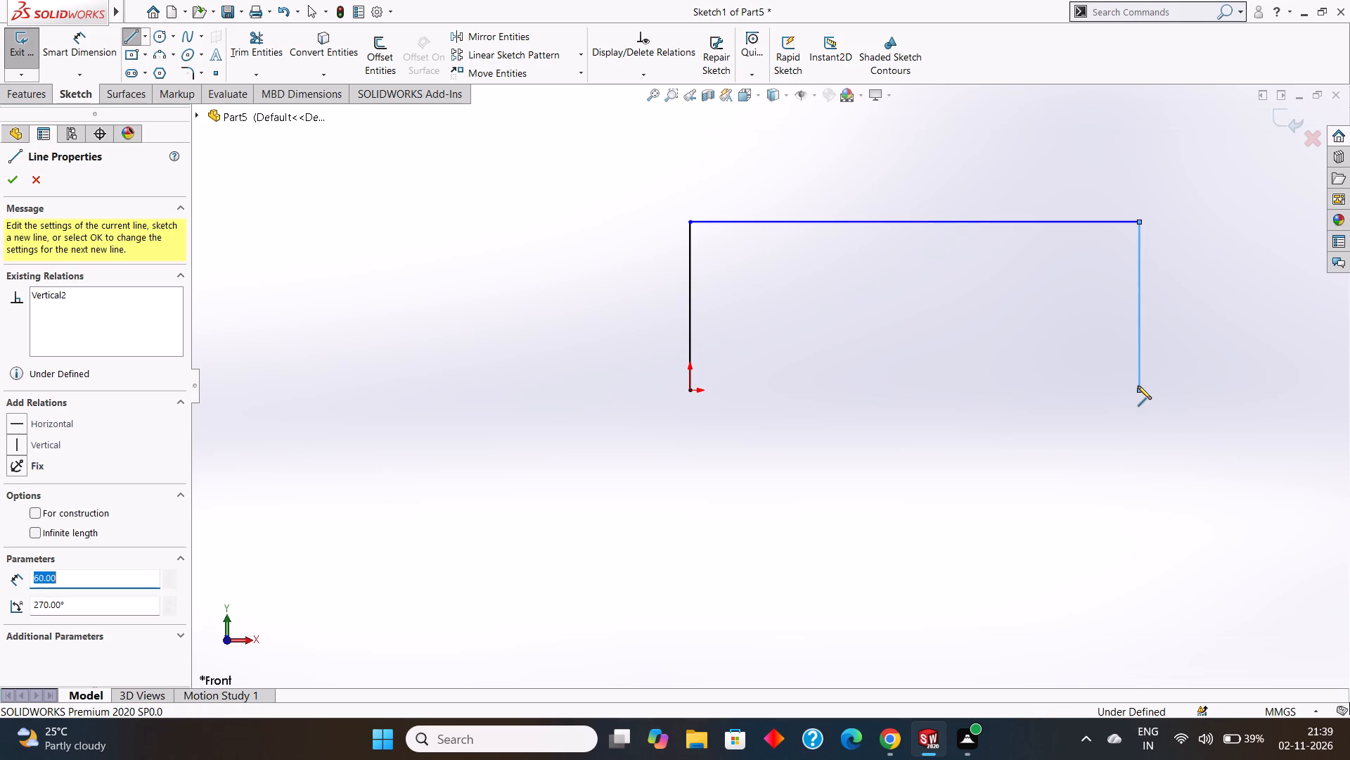
Close the inverted-U profile with a 20 mm foot, 40 mm up, 120 mm across, 40 mm down, and 20 mm back to the origin.
{"action": "key", "text": "BackSpace"}
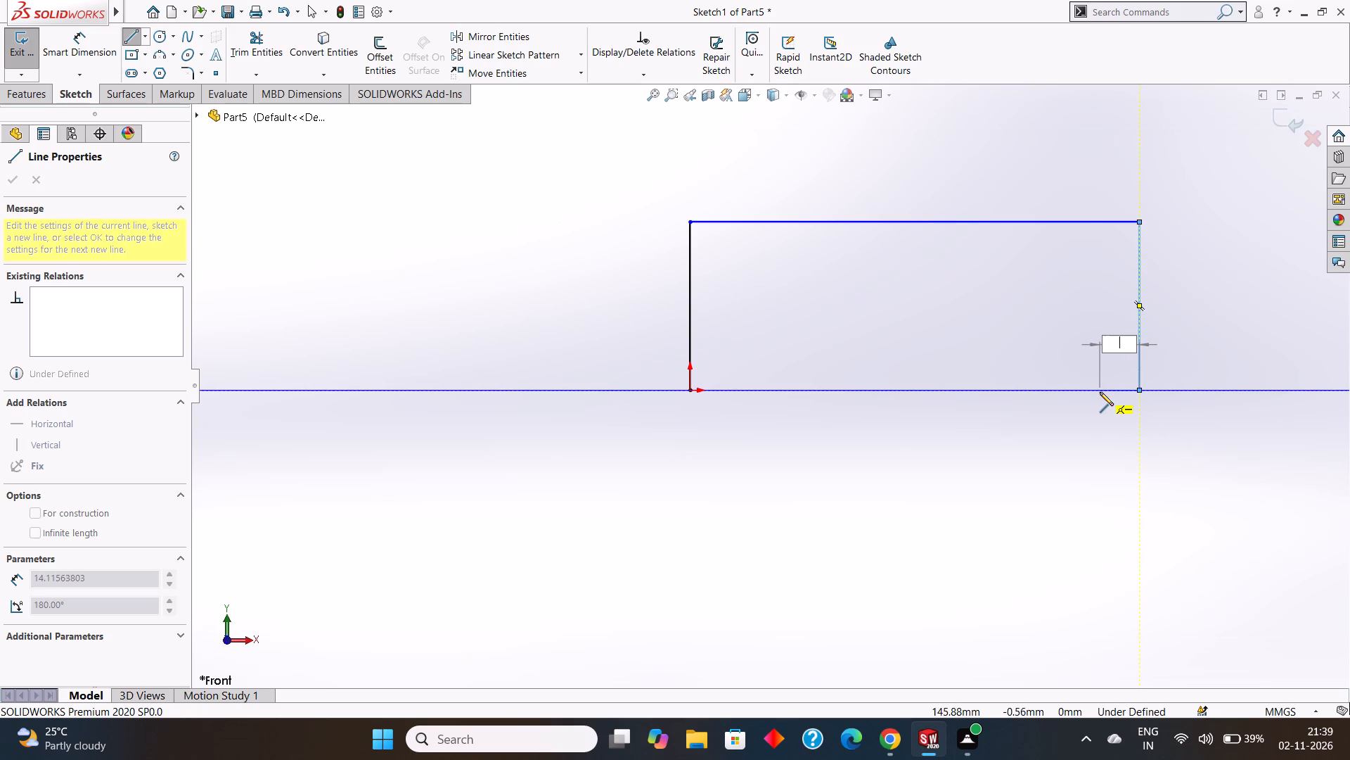
{"action": "type", "text": "20"}
{"action": "key", "text": "Return"}
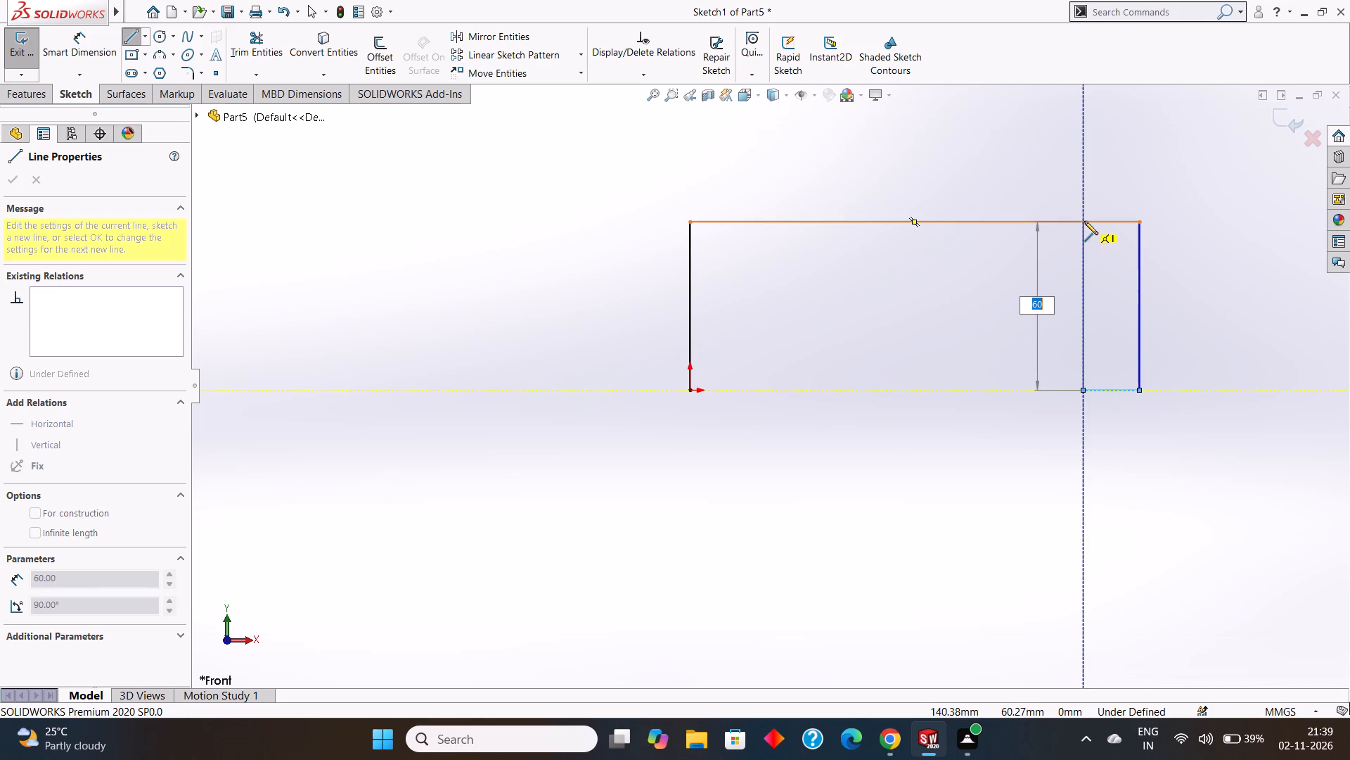
{"action": "key", "text": "BackSpace"}
{"action": "type", "text": "40"}
{"action": "key", "text": "Return"}
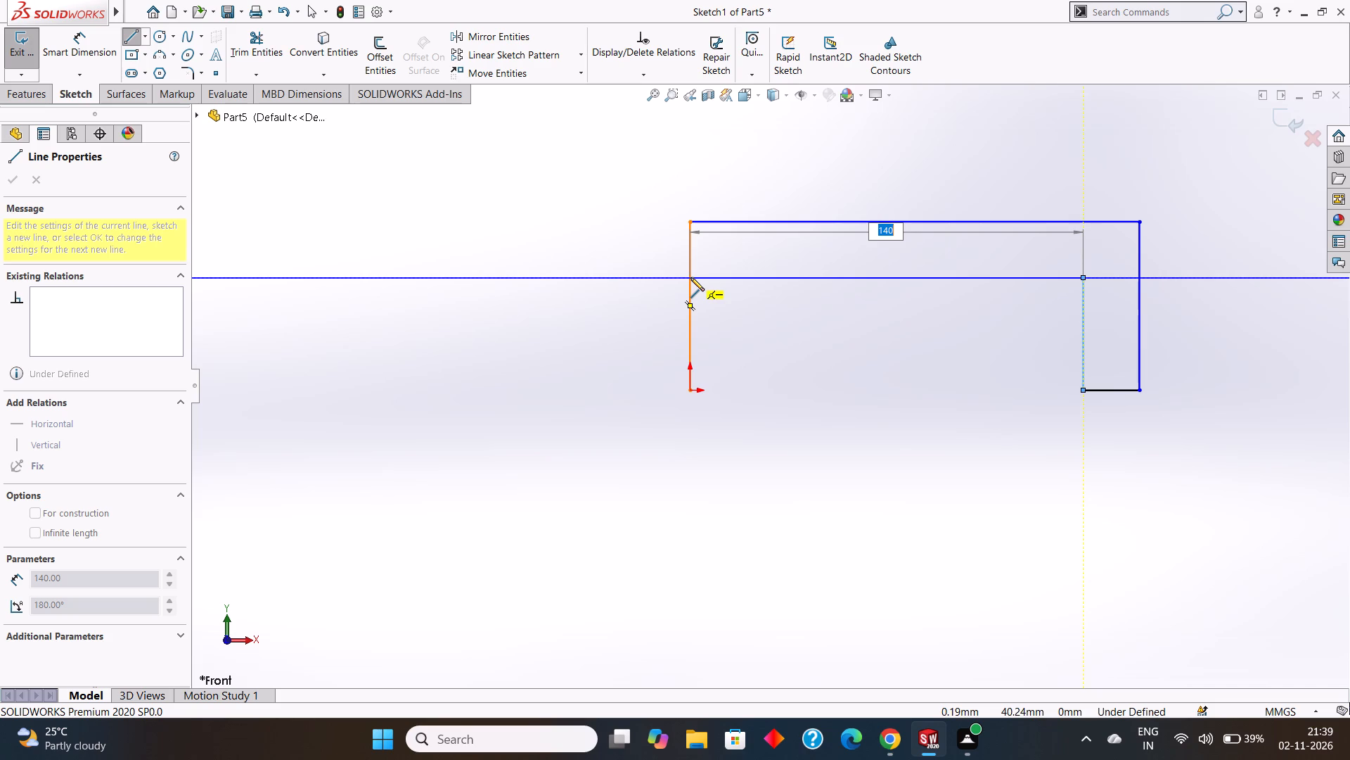
{"action": "type", "text": "120"}
{"action": "key", "text": "Return"}
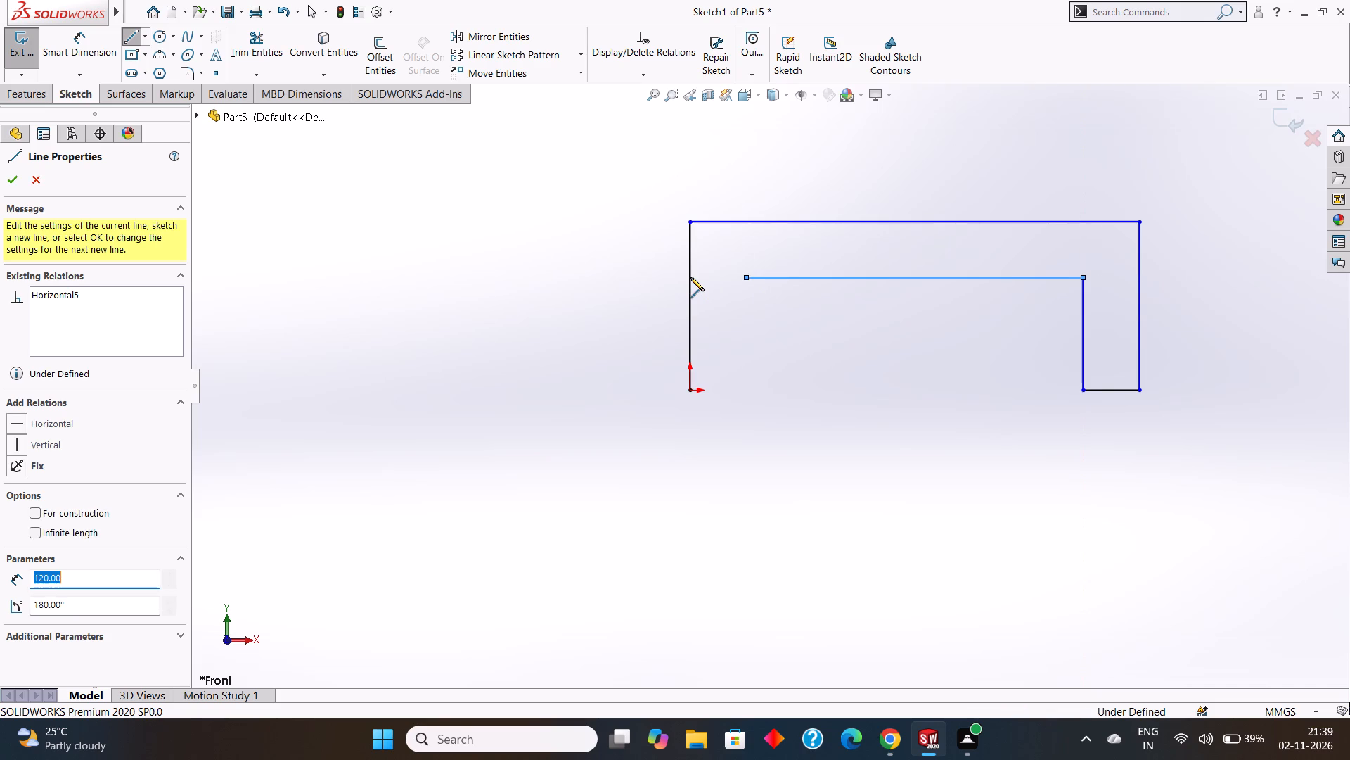
{"action": "left_click", "coordinate": [746, 391]}
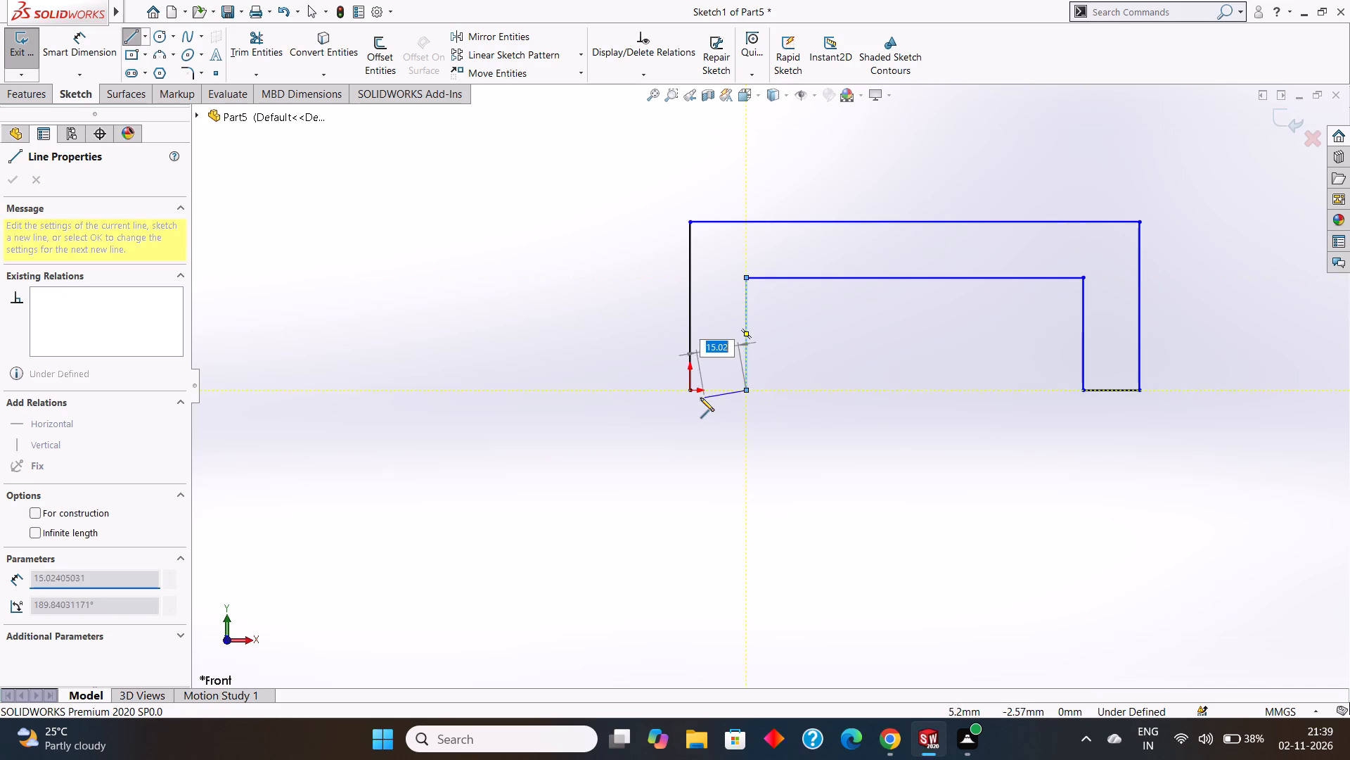
{"action": "left_click", "coordinate": [689, 391]}
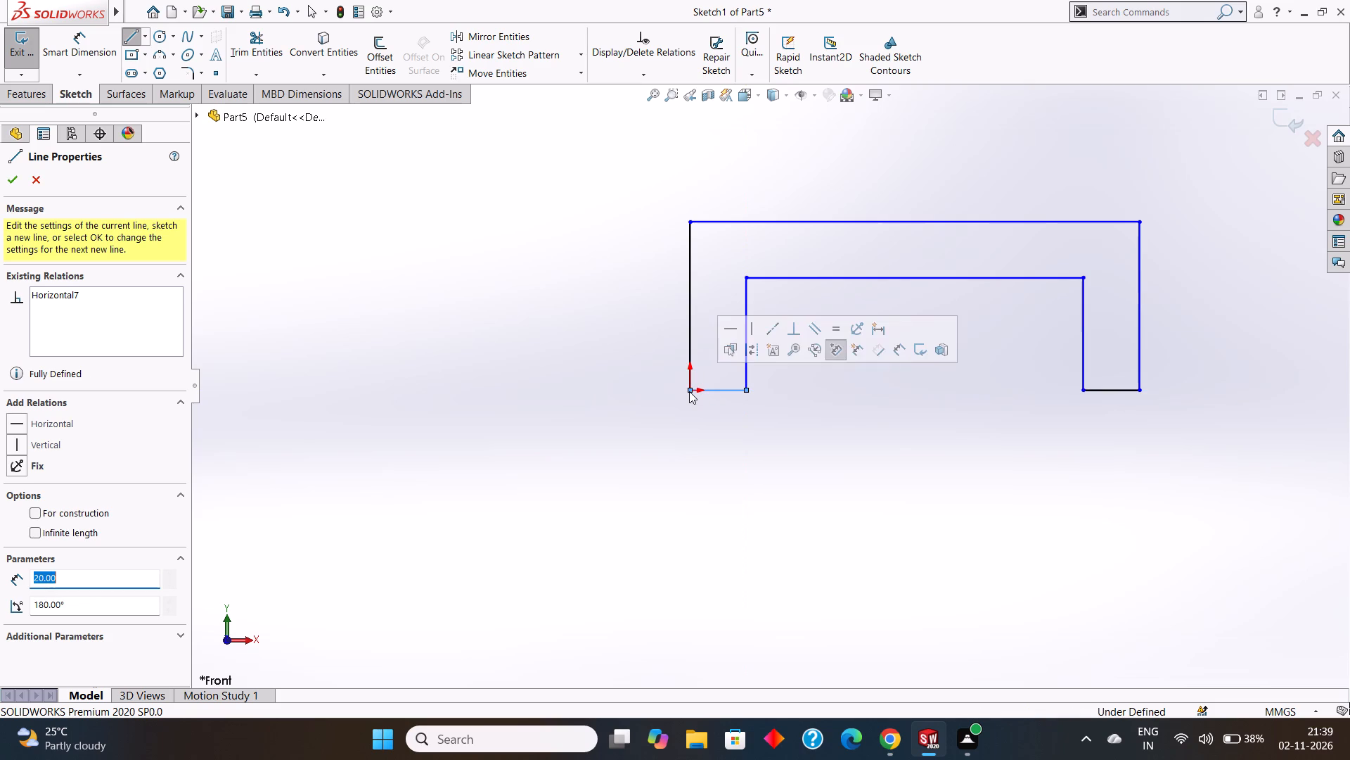
{"action": "key", "text": "Escape"}
{"action": "key", "text": "Escape"}
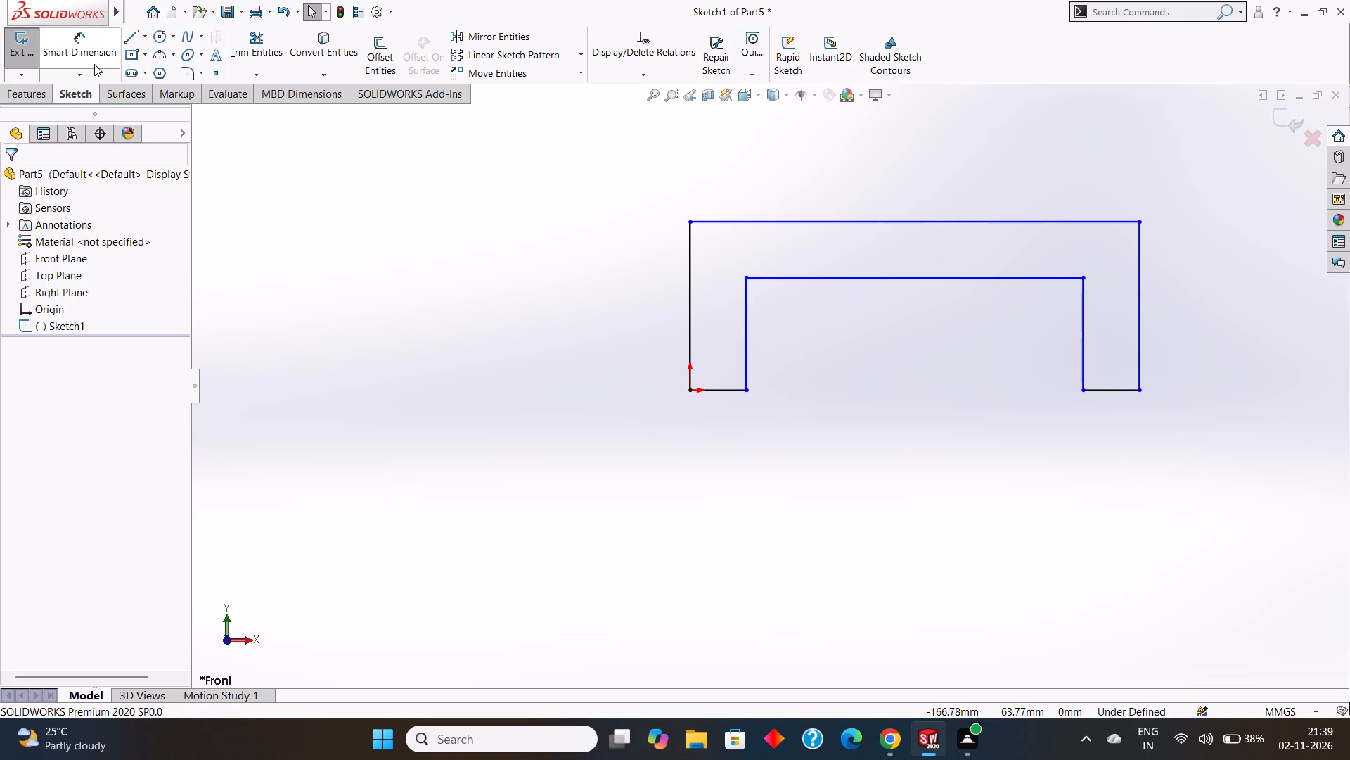
Dimension the profile's outer left side and its top edge, keeping both drawn lengths.
{"action": "left_click", "coordinate": [93, 46]}
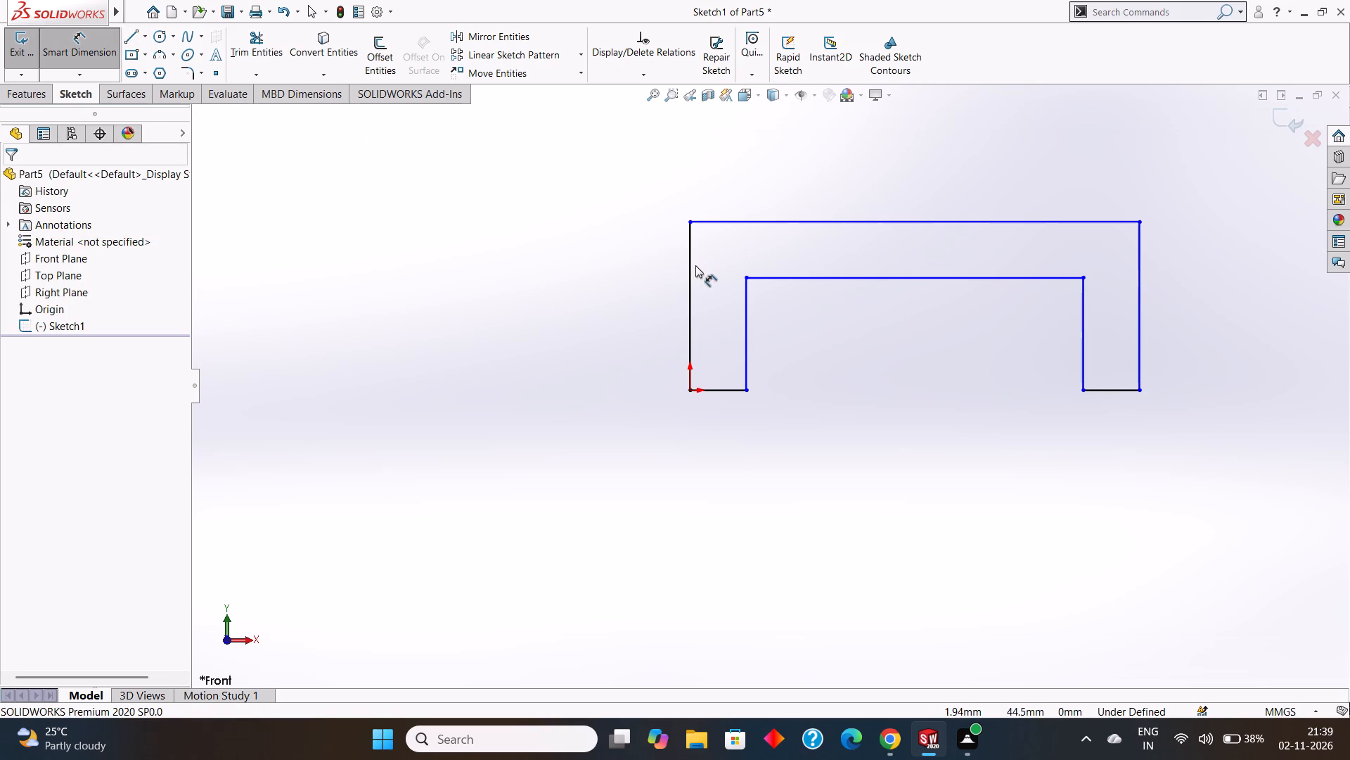
{"action": "left_click", "coordinate": [691, 265]}
{"action": "left_click", "coordinate": [597, 265]}
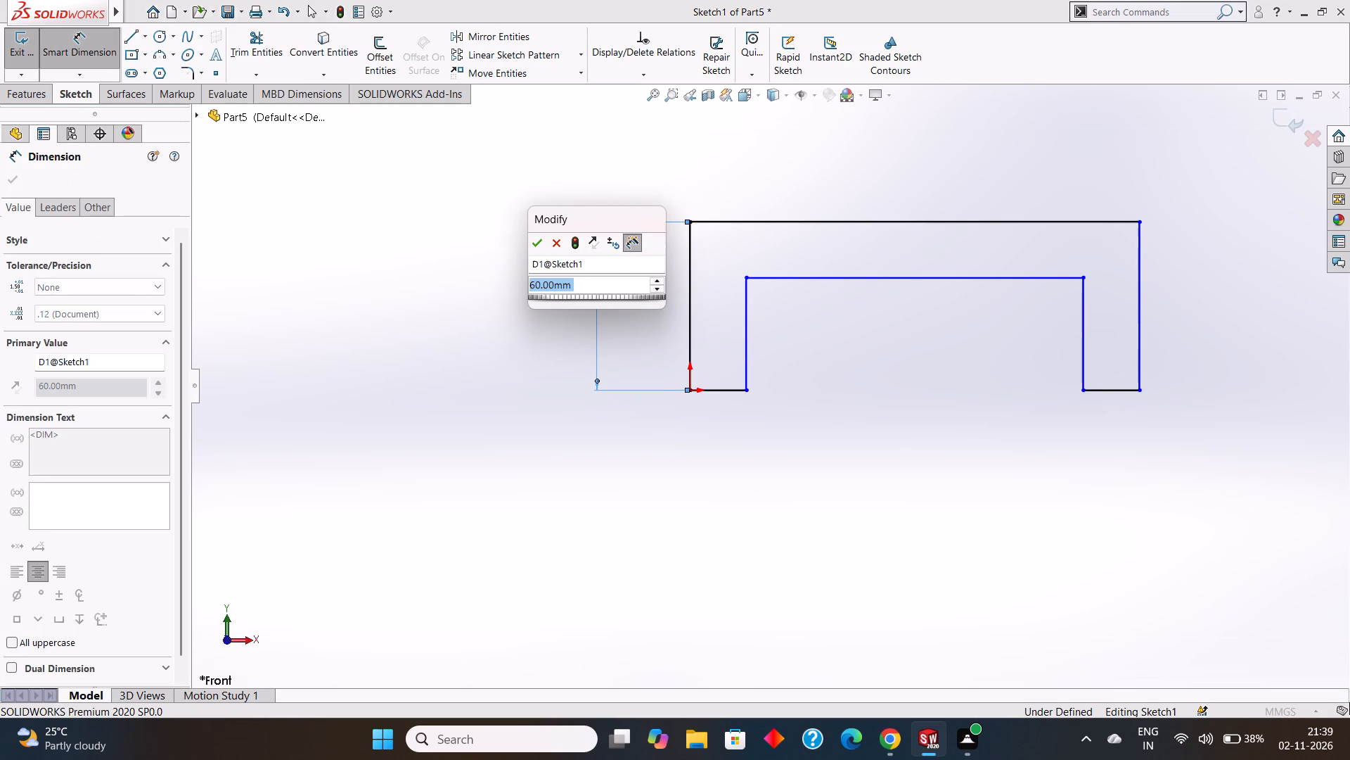
{"action": "left_click", "coordinate": [538, 250]}
{"action": "left_click", "coordinate": [867, 221]}
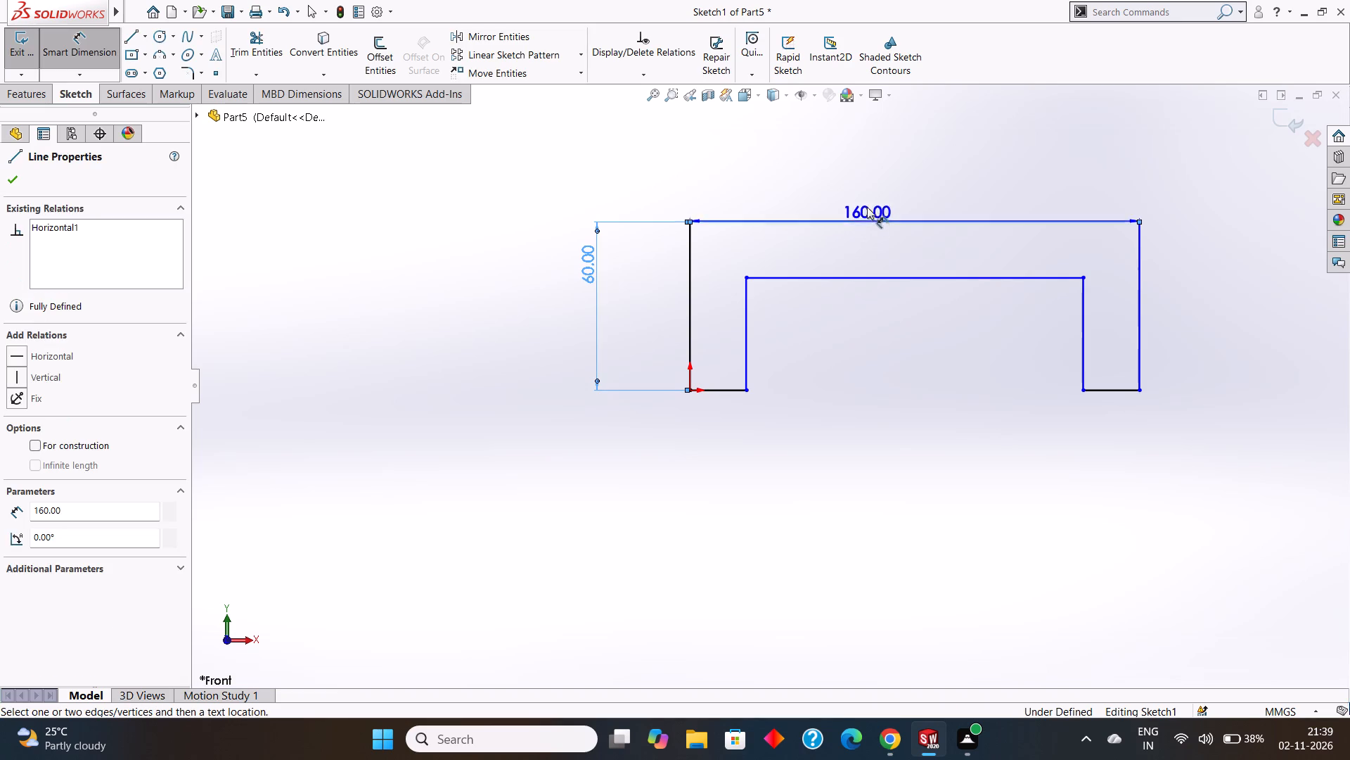
{"action": "left_click", "coordinate": [867, 186]}
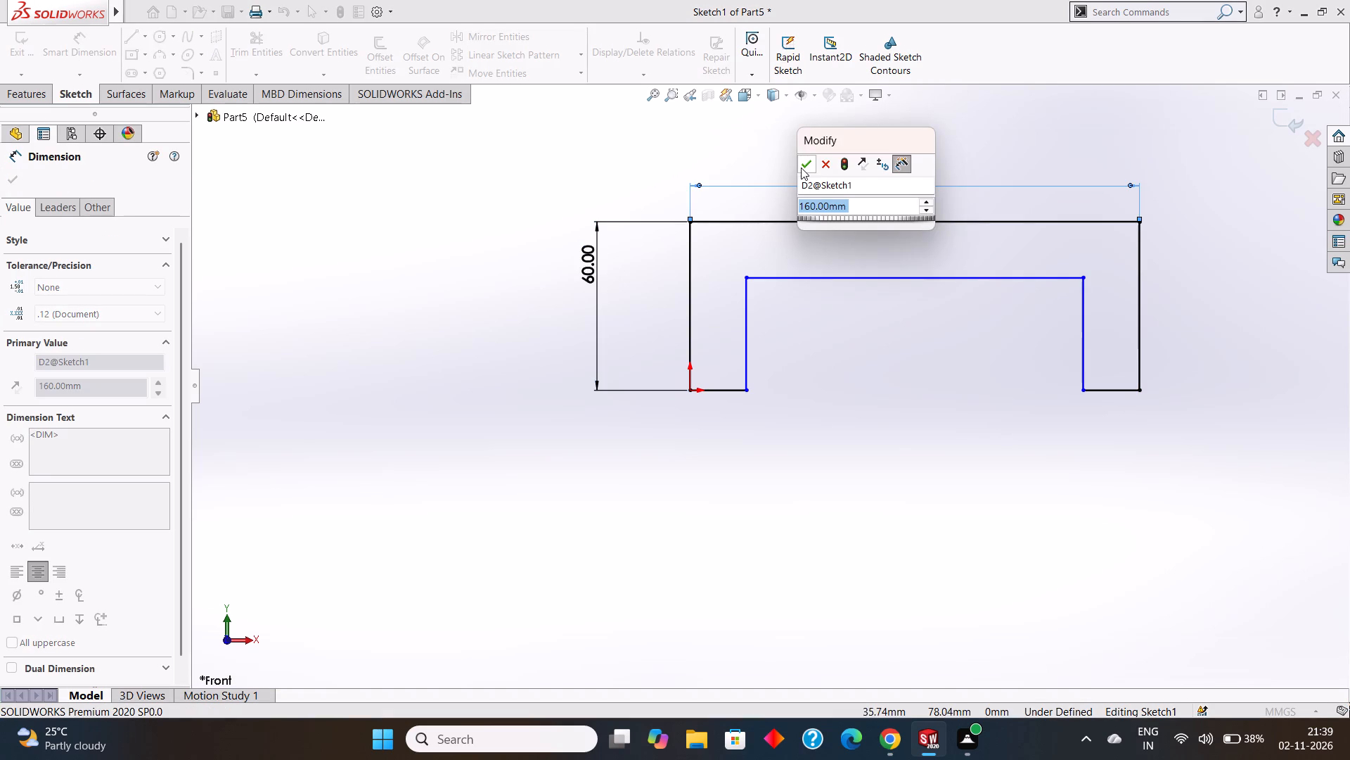
{"action": "left_click", "coordinate": [801, 167]}
Dimension the inner horizontal edge's length and the horizontal distance from the origin to its left end, keeping the drawn sizes.
{"action": "left_click", "coordinate": [885, 279]}
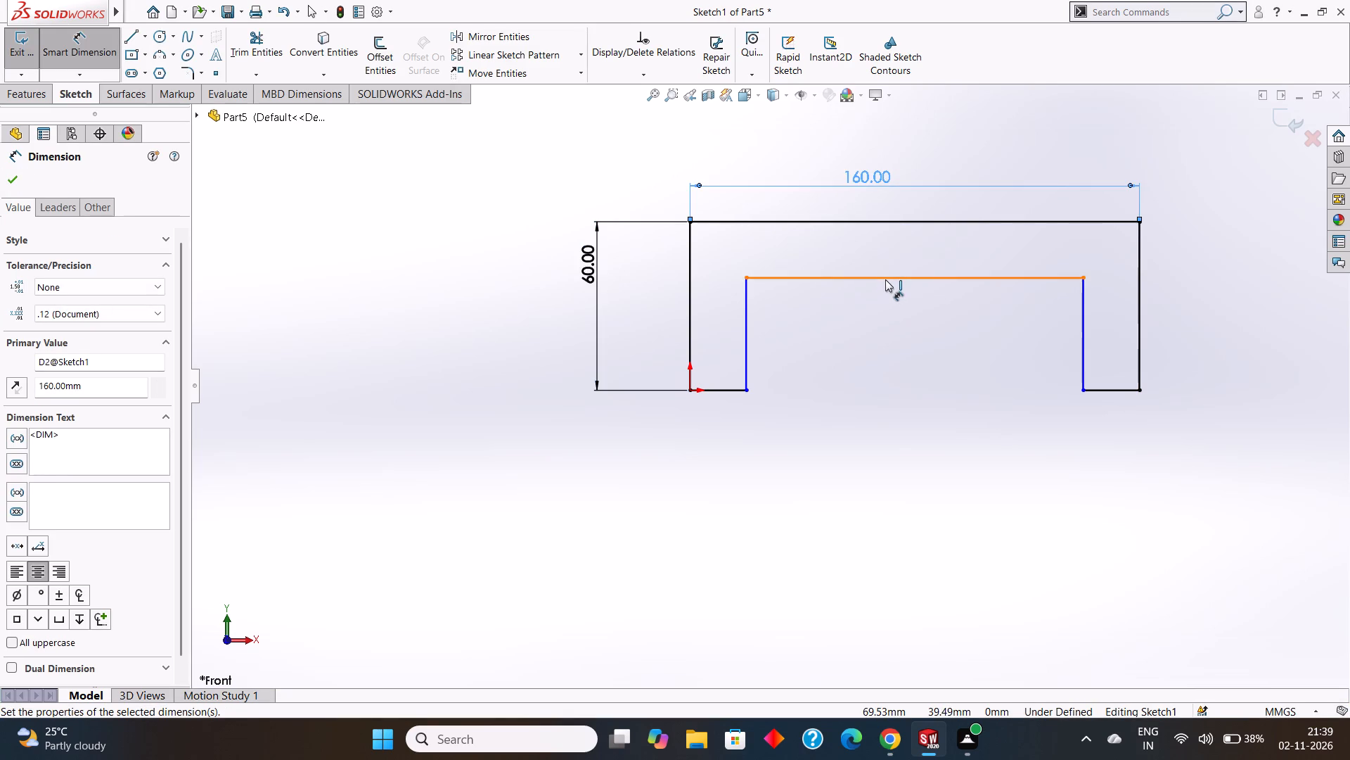
{"action": "left_click", "coordinate": [890, 303]}
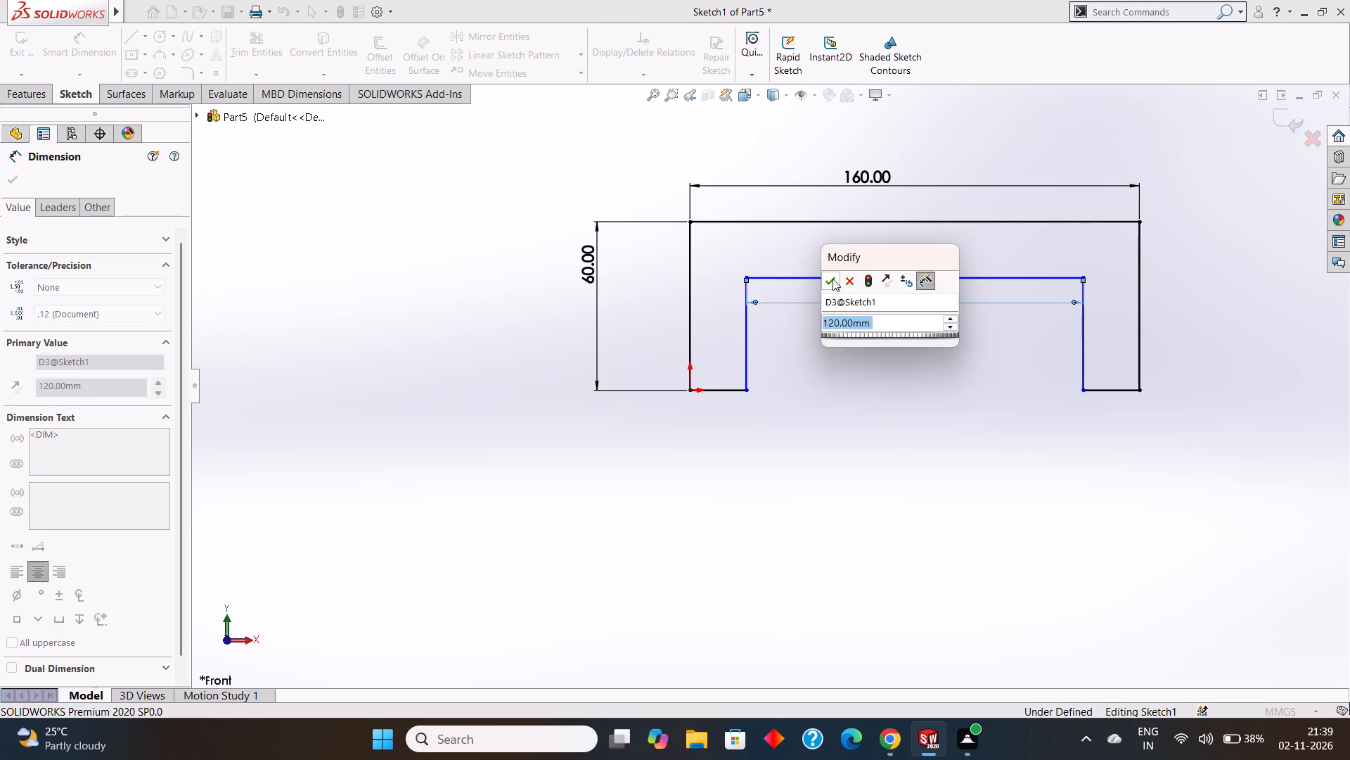
{"action": "left_click", "coordinate": [832, 277]}
{"action": "left_click", "coordinate": [690, 394]}
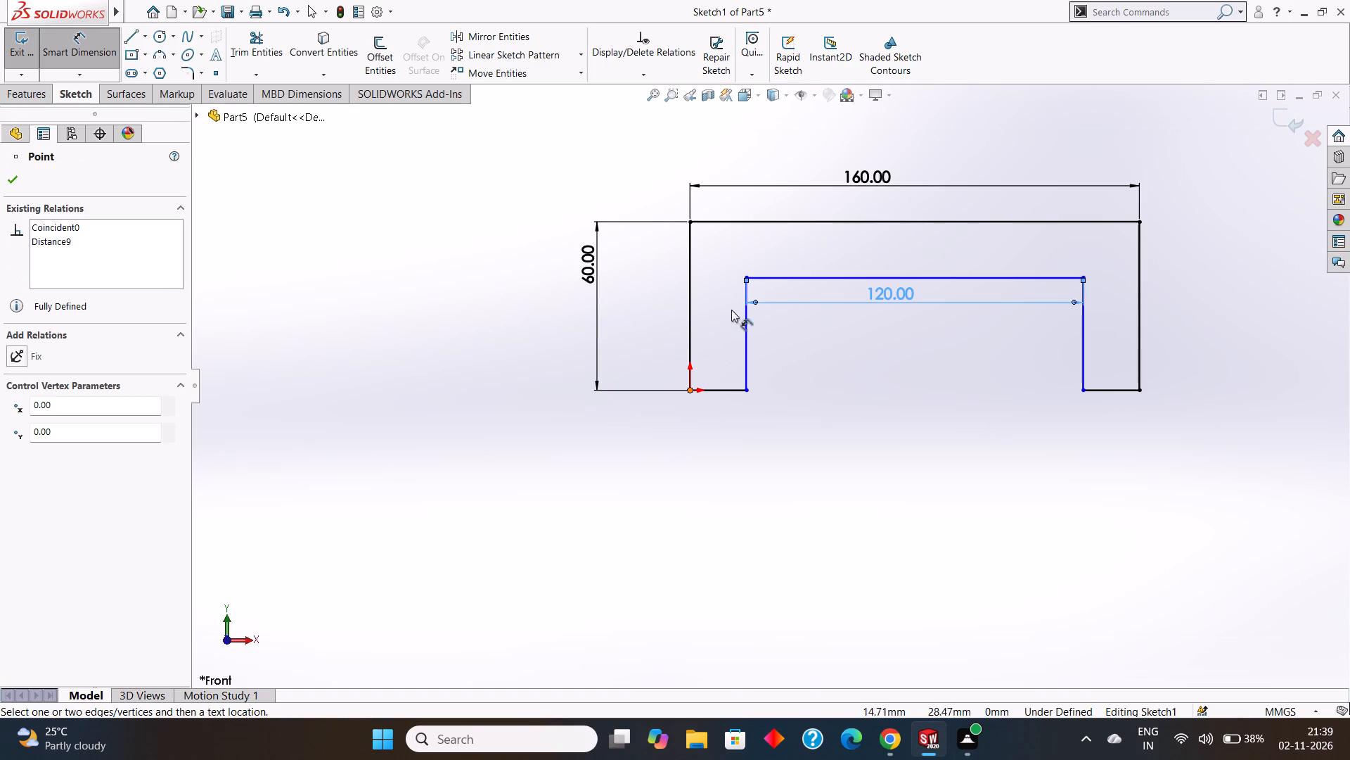
{"action": "left_click", "coordinate": [749, 277]}
{"action": "left_click", "coordinate": [719, 146]}
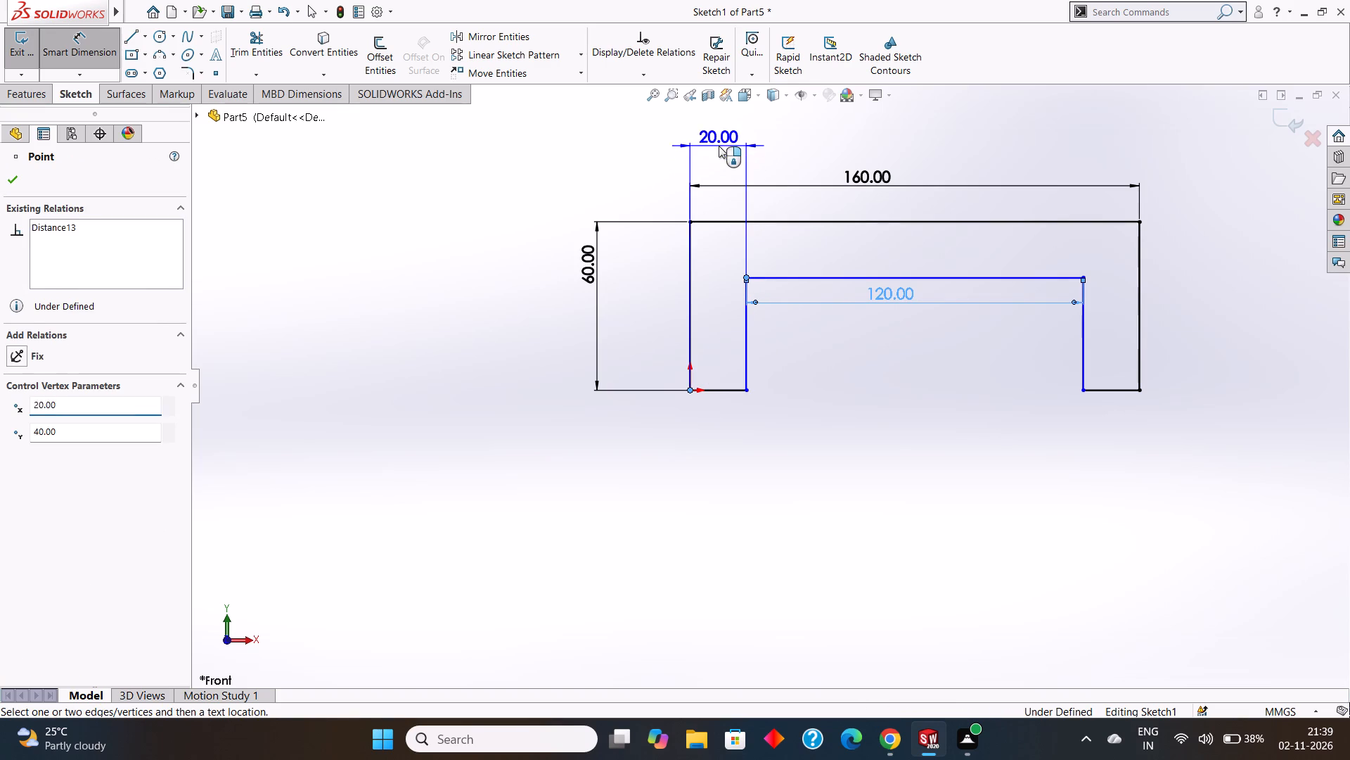
{"action": "left_click", "coordinate": [652, 131]}
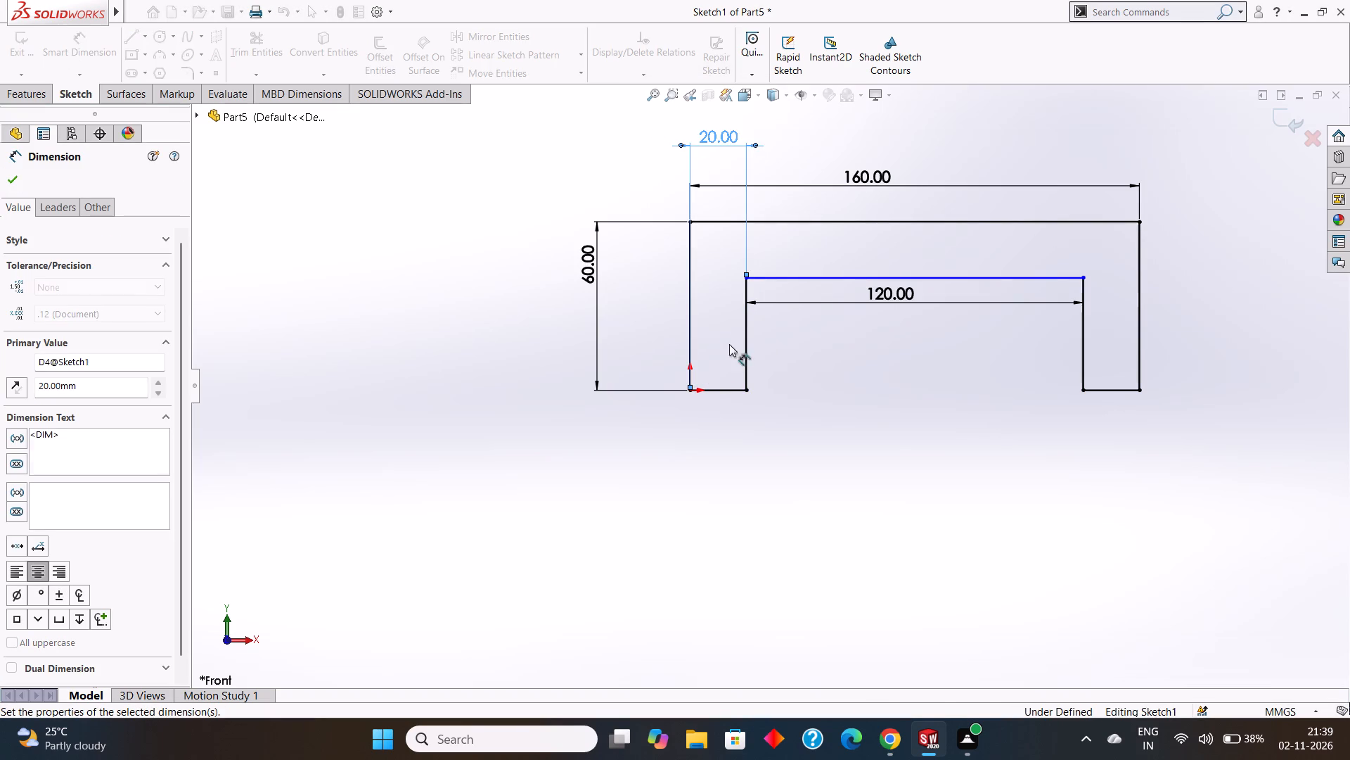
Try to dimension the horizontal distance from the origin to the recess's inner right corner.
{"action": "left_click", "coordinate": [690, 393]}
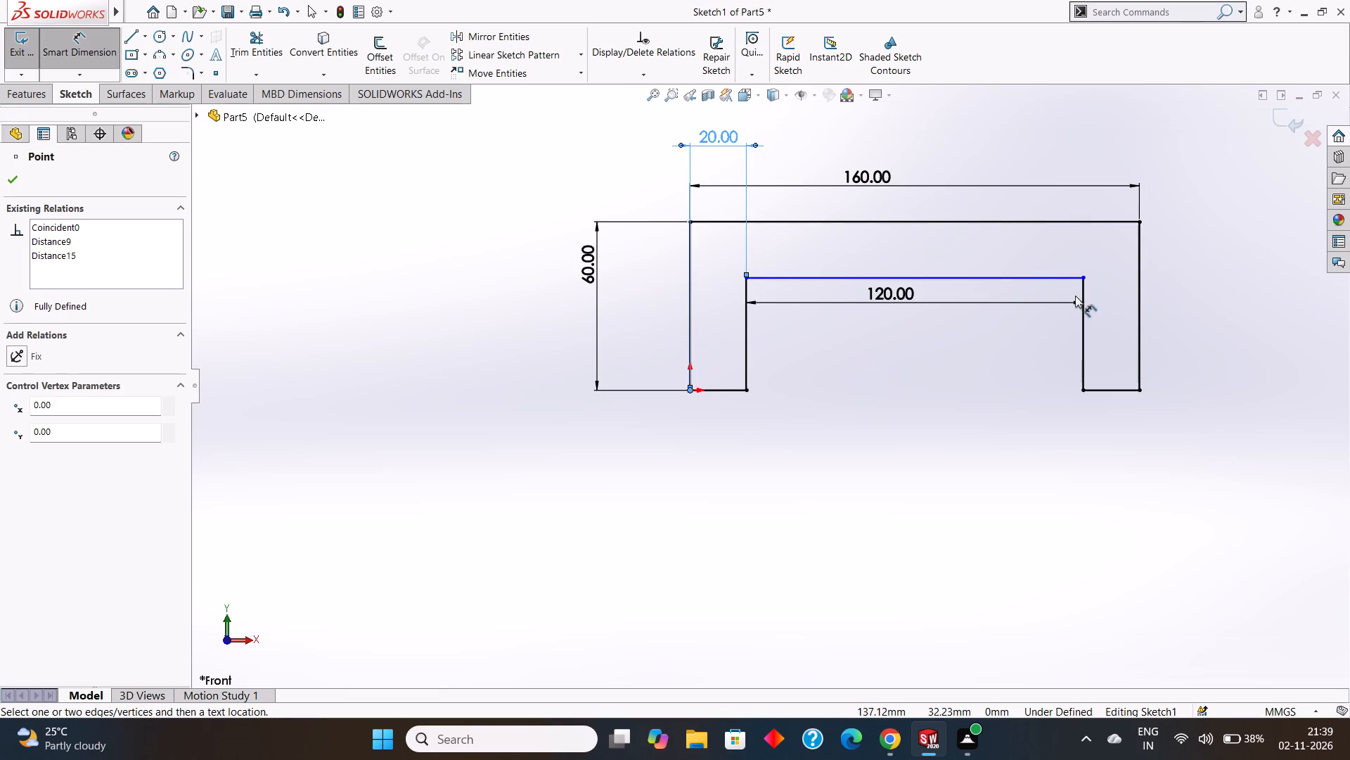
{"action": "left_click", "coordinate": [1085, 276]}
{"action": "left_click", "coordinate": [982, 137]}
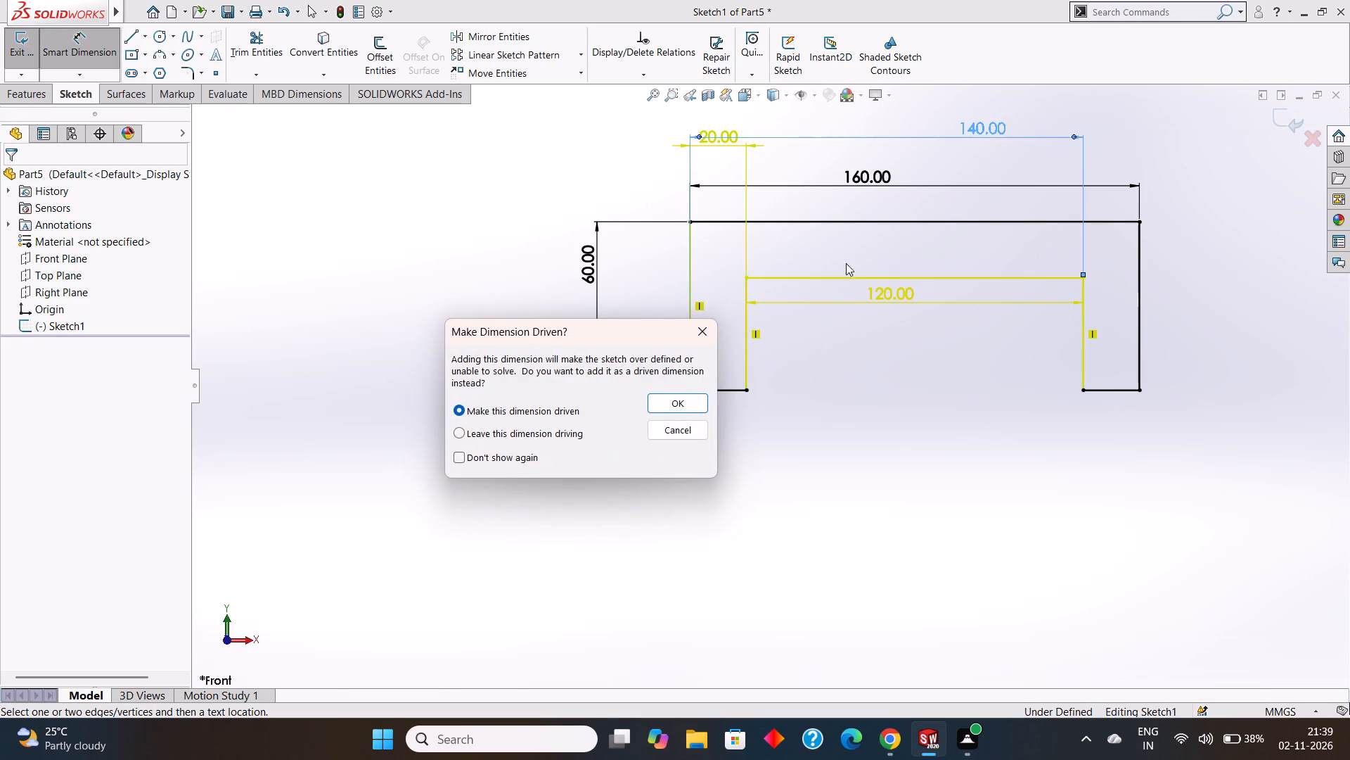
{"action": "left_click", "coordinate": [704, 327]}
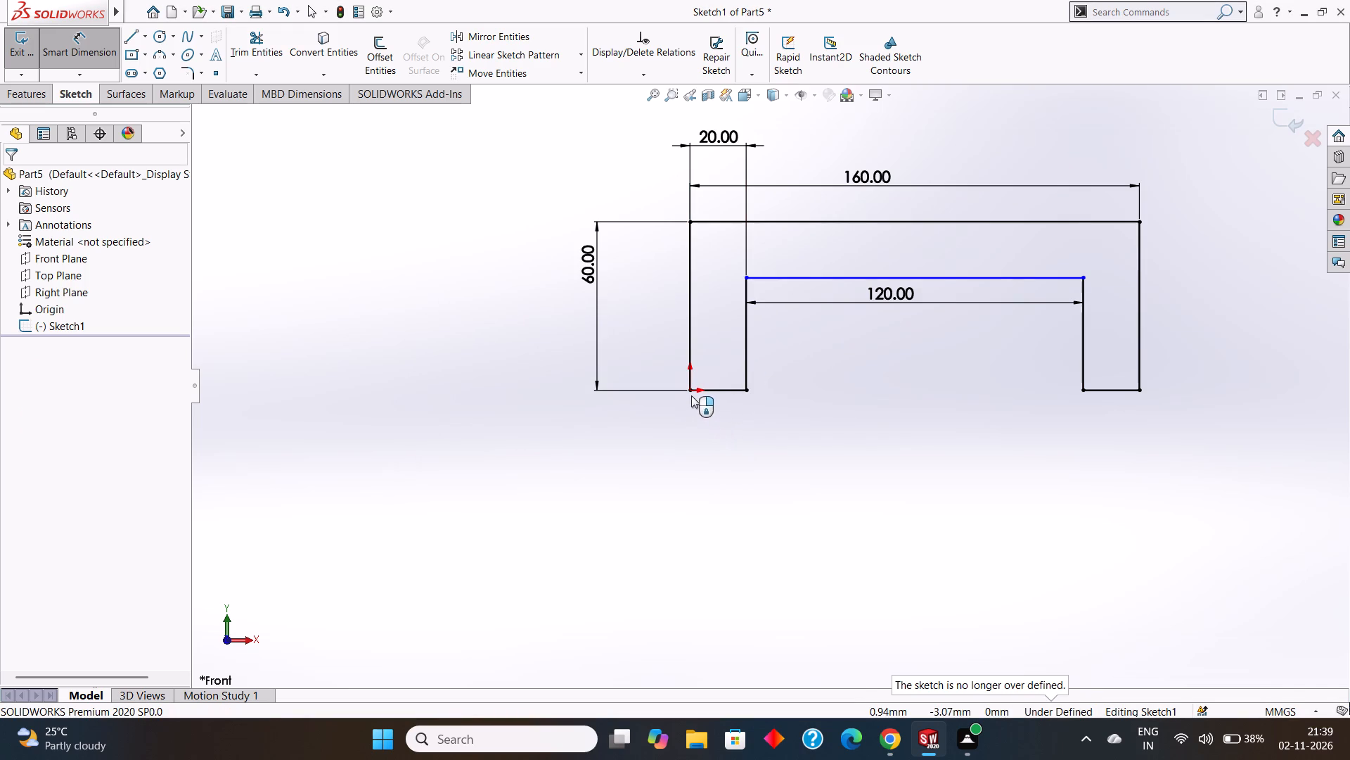
Dimension the vertical distance from the origin to the recess's inner right corner, keeping the drawn height.
{"action": "left_click", "coordinate": [691, 392]}
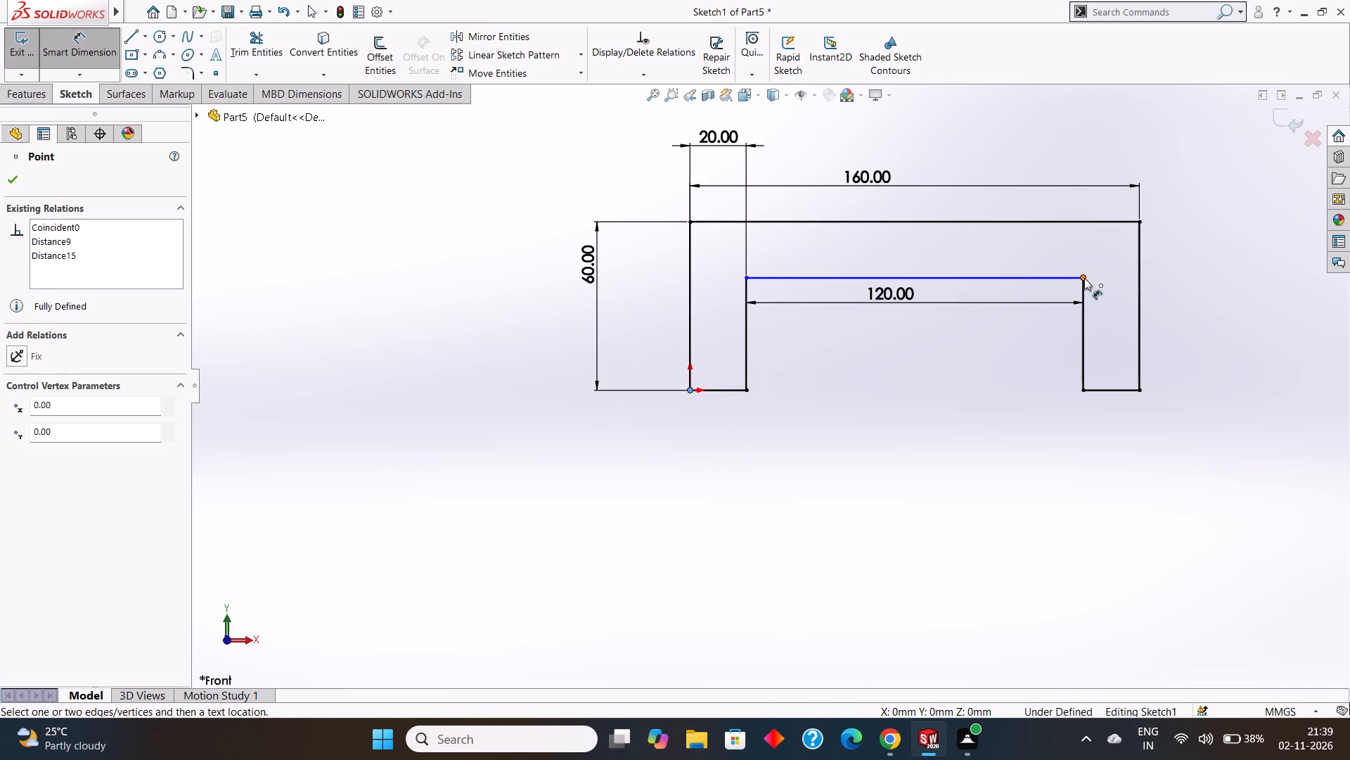
{"action": "left_click", "coordinate": [1084, 278]}
{"action": "left_click", "coordinate": [1285, 307]}
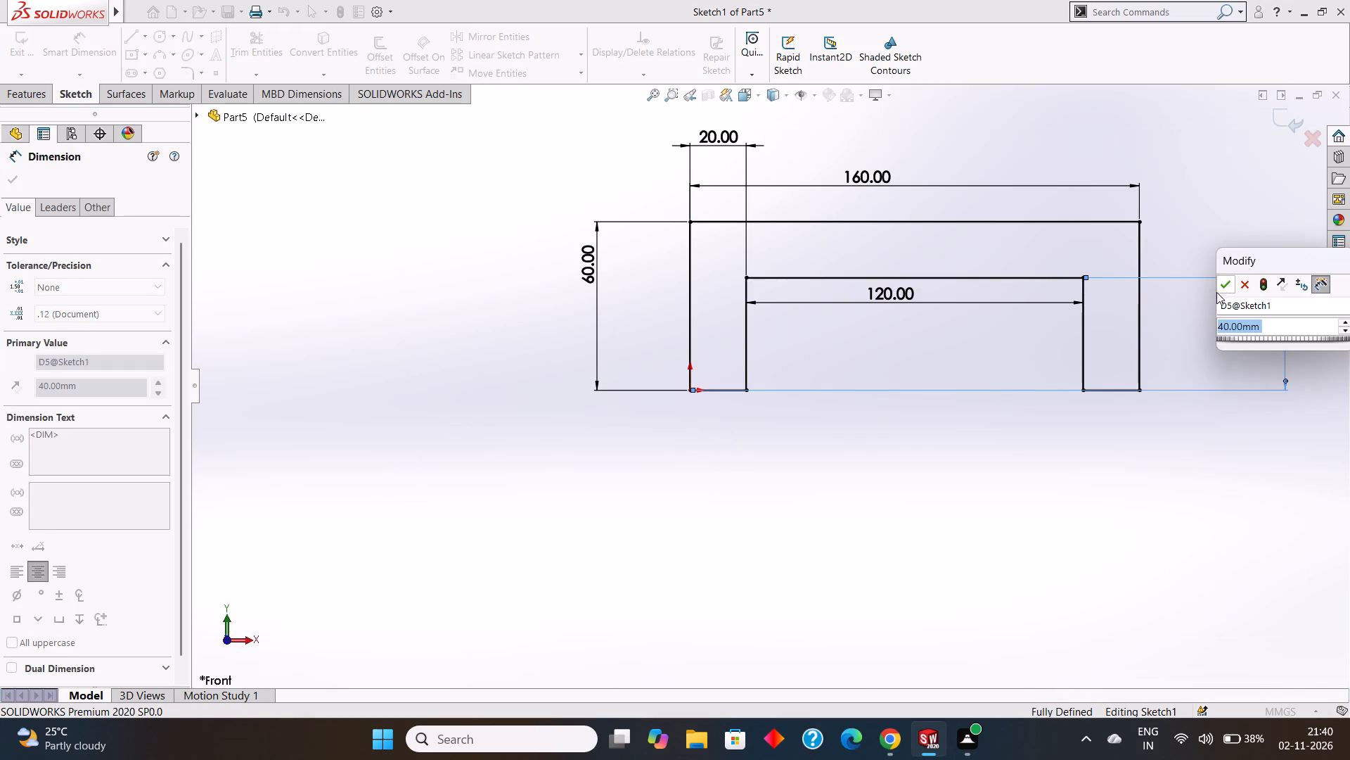
{"action": "left_click", "coordinate": [1221, 288]}
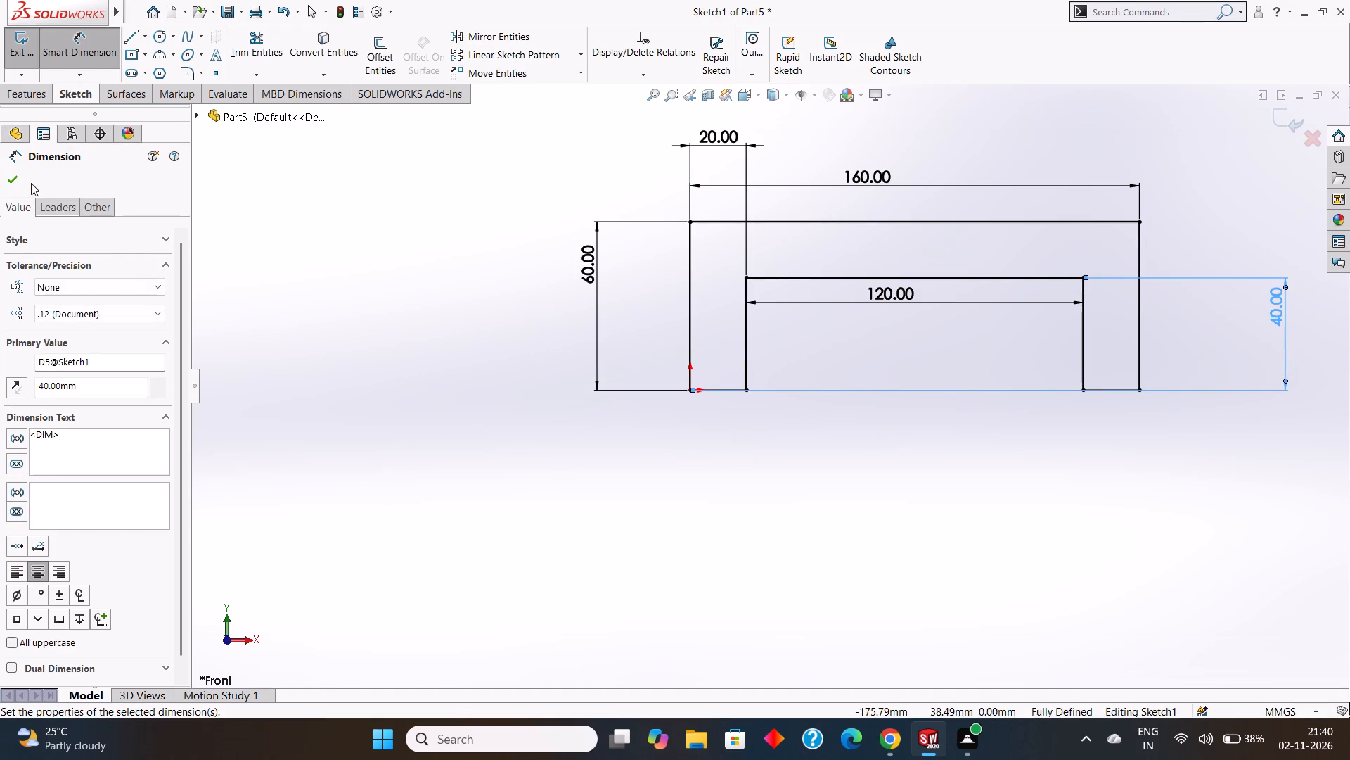
{"action": "left_click", "coordinate": [20, 177]}
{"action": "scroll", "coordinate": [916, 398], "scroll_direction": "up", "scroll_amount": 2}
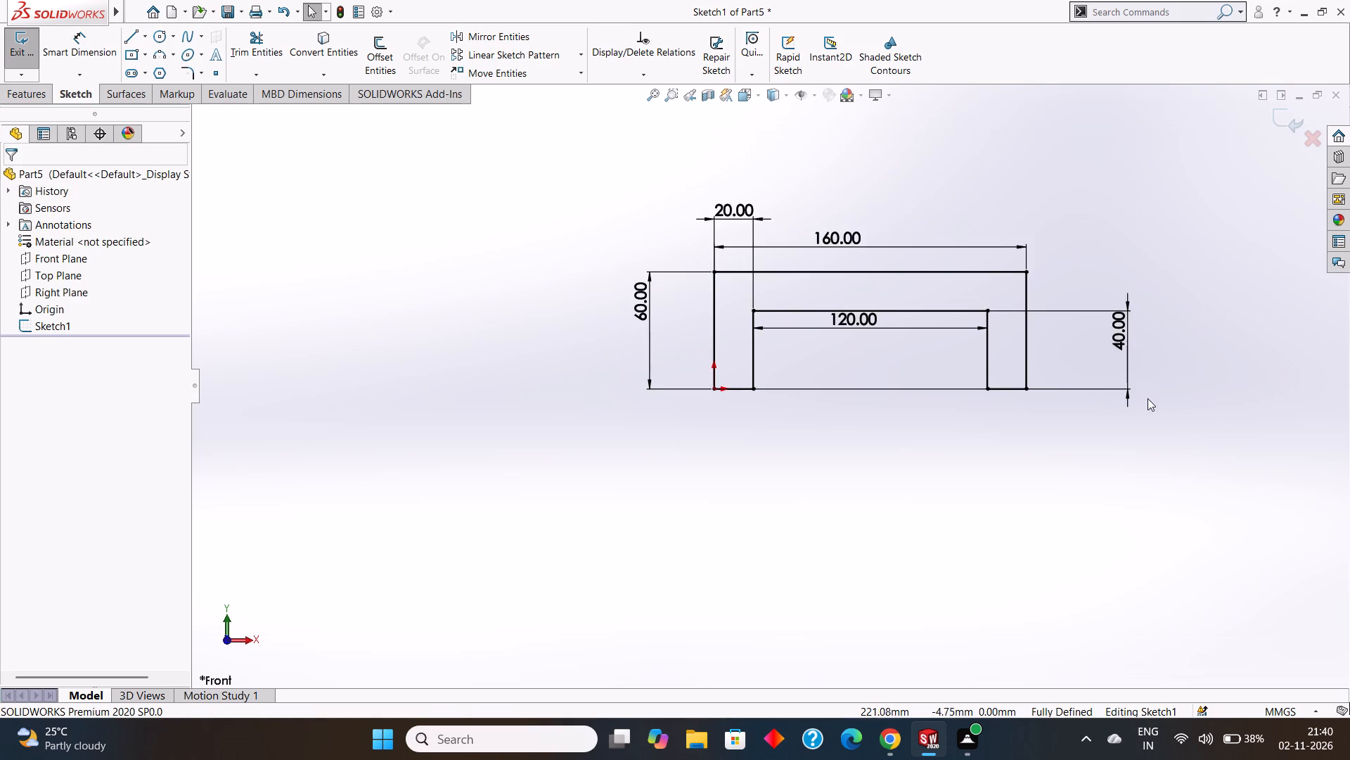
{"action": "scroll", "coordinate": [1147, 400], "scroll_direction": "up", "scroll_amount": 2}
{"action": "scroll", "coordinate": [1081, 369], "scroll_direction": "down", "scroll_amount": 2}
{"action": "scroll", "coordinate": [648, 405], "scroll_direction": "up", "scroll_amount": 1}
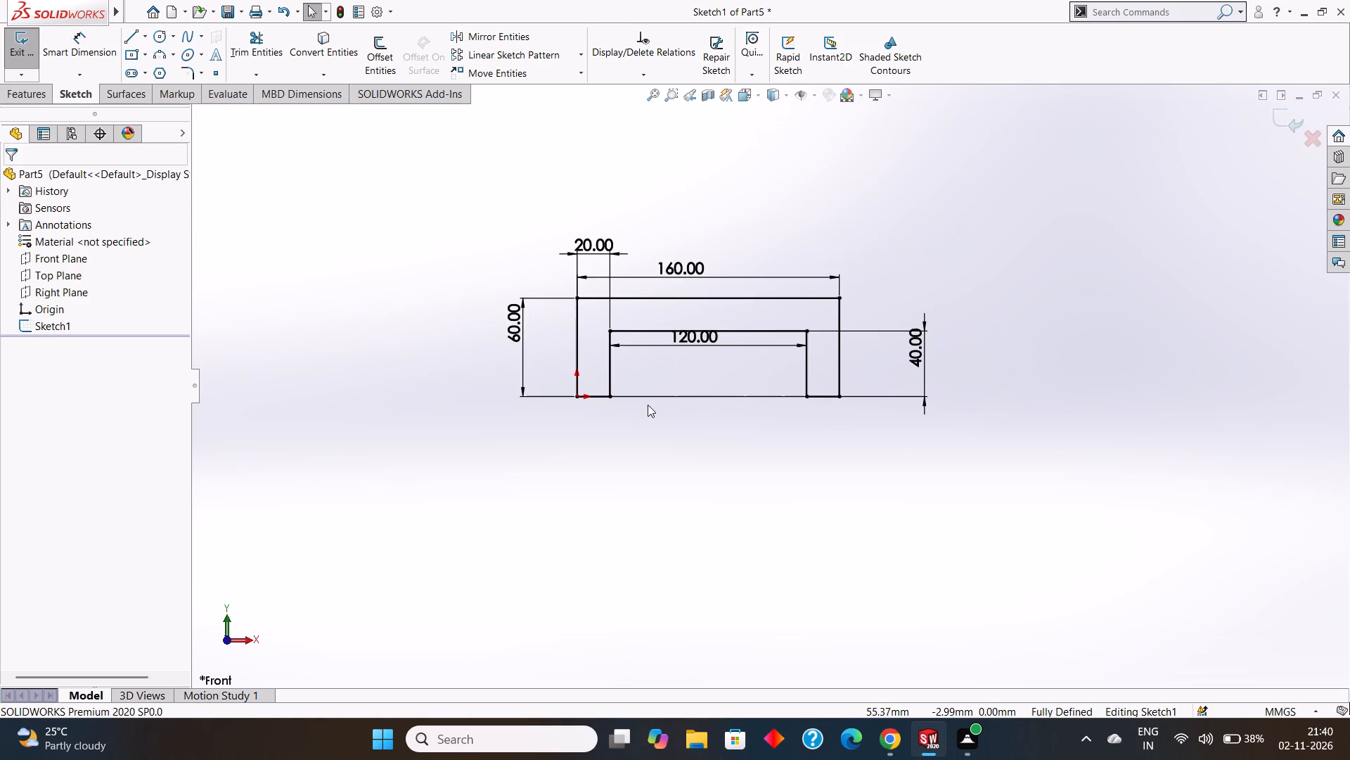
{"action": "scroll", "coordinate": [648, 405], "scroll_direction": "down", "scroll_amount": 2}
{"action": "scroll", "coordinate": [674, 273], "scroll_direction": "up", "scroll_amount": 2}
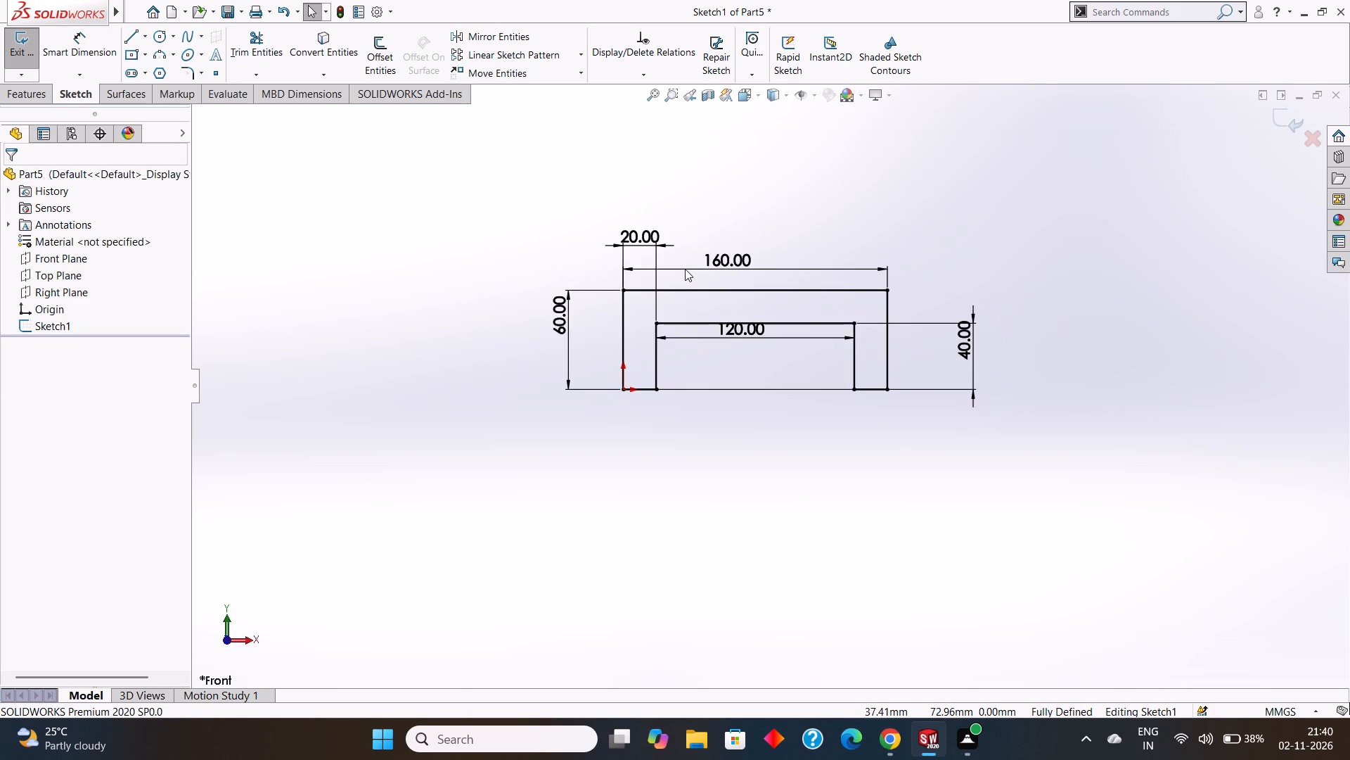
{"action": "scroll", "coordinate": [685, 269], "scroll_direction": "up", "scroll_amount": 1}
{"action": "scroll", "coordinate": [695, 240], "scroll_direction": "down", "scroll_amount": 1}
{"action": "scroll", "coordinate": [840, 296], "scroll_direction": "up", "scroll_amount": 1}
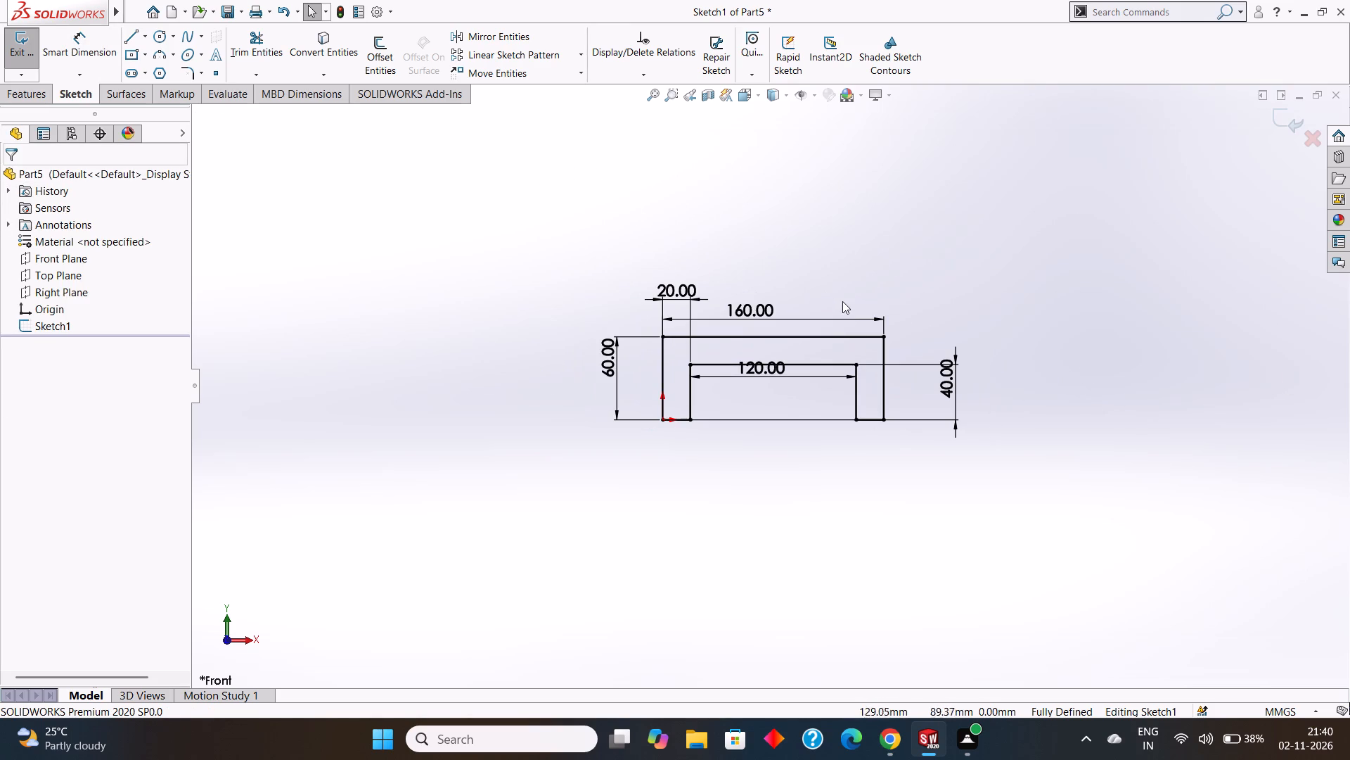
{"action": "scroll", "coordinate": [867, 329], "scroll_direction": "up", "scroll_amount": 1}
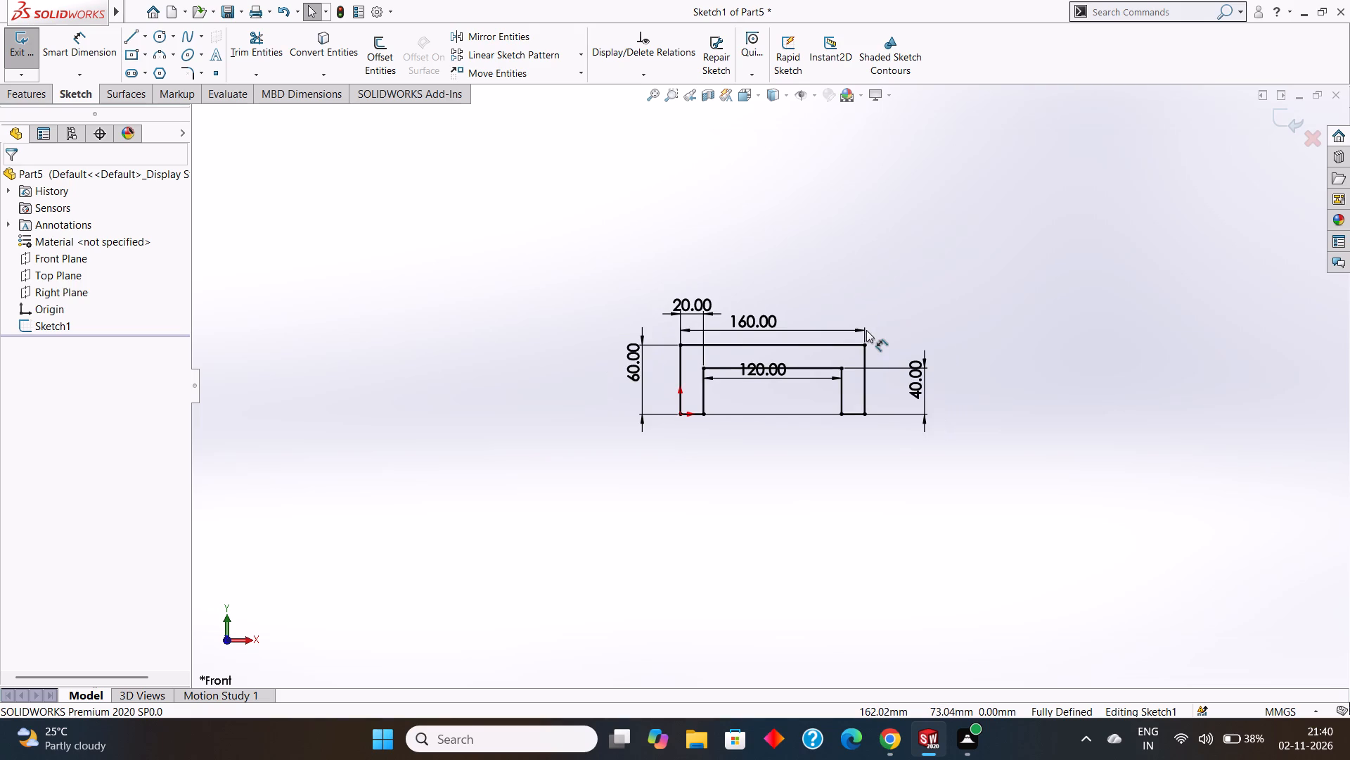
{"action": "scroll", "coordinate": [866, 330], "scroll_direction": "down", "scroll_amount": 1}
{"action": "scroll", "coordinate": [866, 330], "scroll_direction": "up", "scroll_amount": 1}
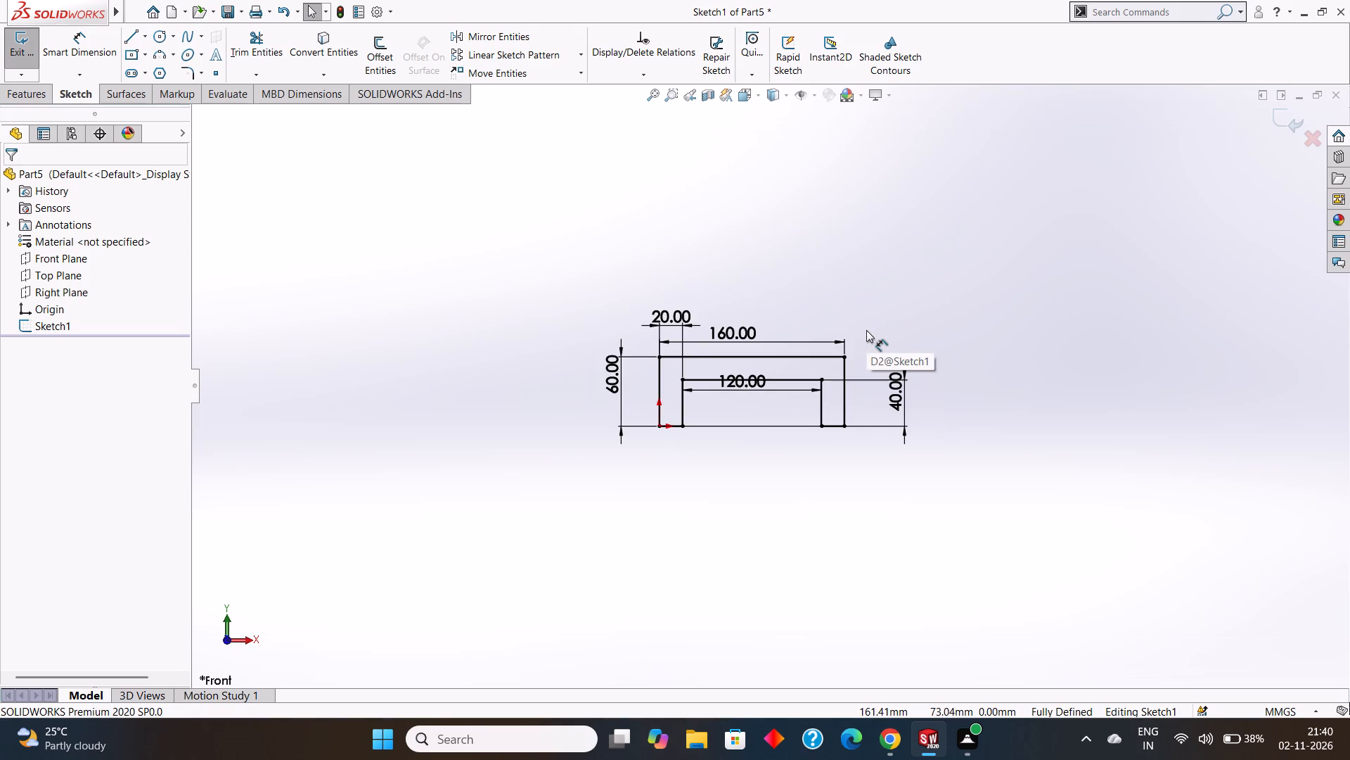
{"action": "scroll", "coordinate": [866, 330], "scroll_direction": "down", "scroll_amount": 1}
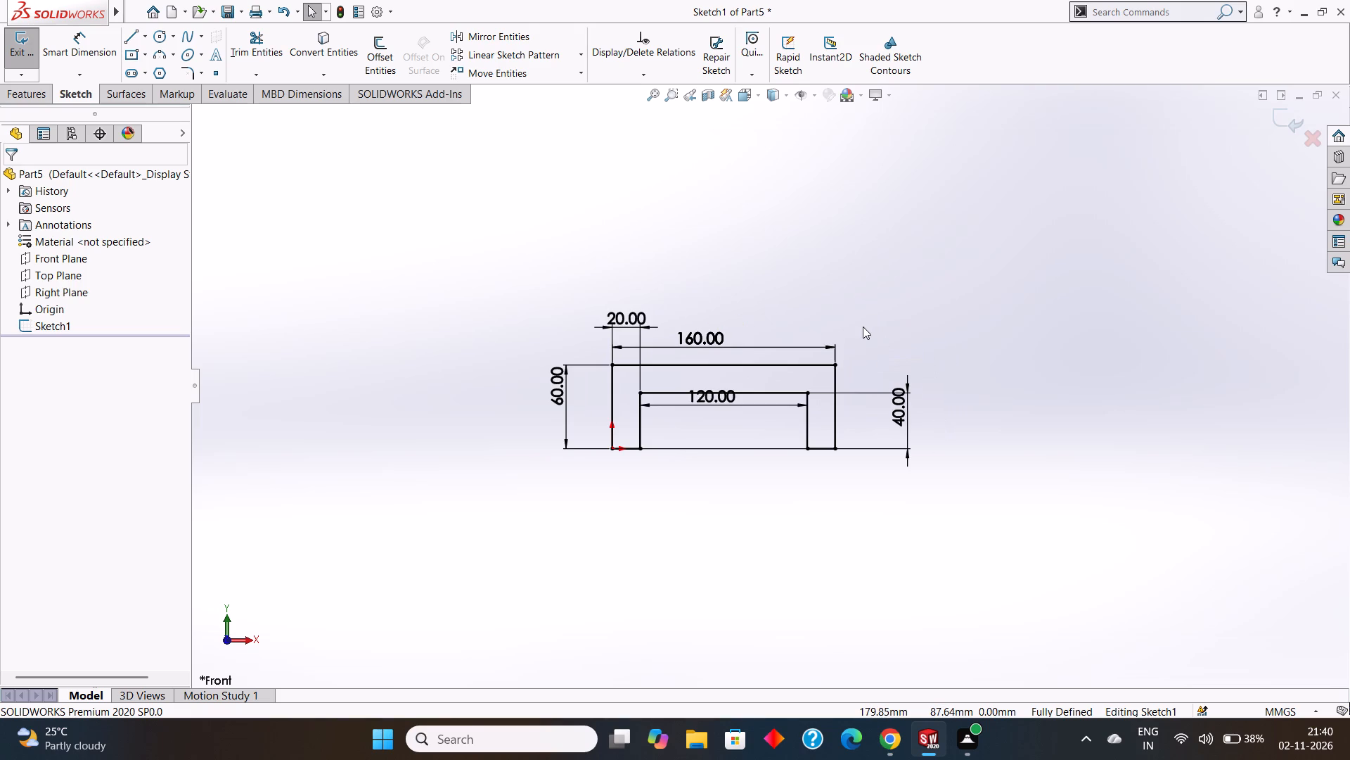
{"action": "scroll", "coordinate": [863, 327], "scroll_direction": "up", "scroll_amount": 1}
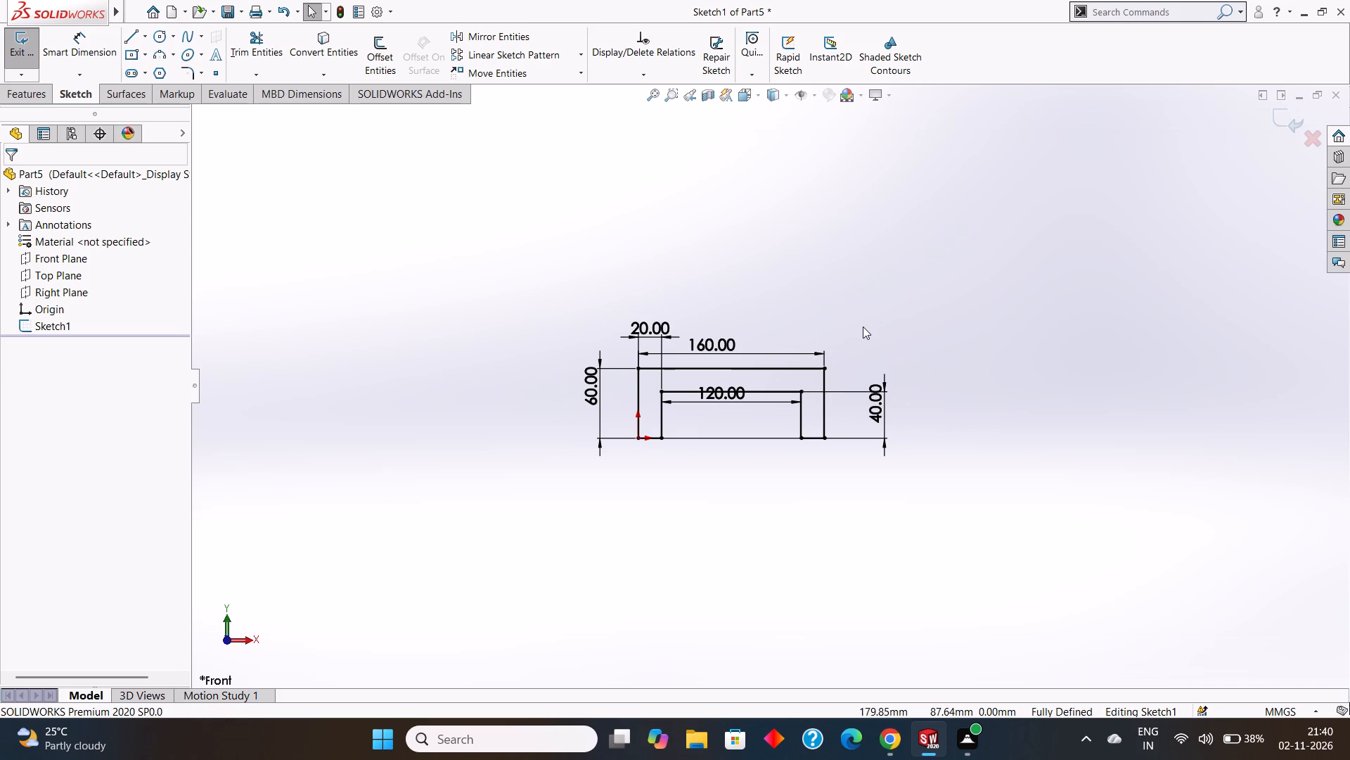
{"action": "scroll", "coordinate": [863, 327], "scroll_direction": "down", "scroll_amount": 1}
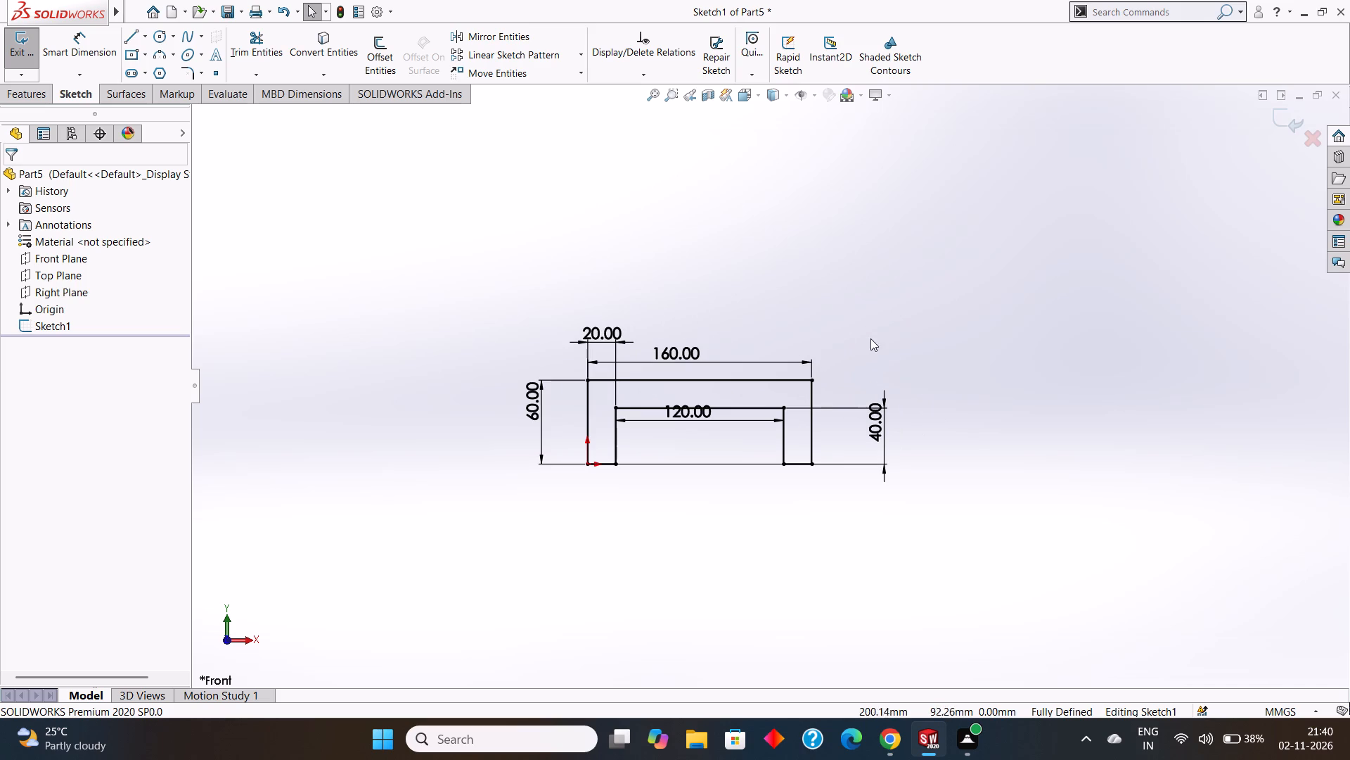
Extrude the inverted-U profile as a blind boss 15 mm deep from the sketch plane.
{"action": "left_click", "coordinate": [39, 101]}
{"action": "left_click", "coordinate": [41, 61]}
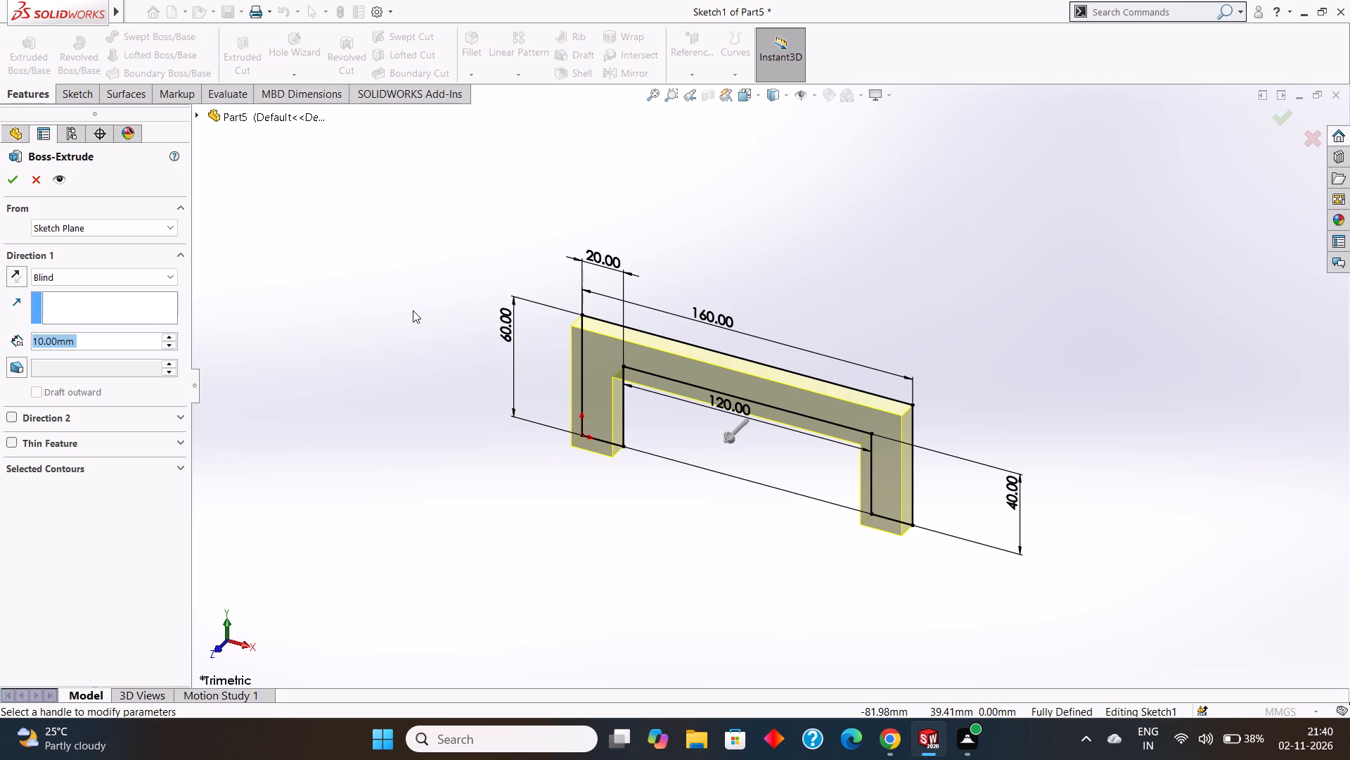
{"action": "key", "text": "BackSpace"}
{"action": "type", "text": "15"}
{"action": "key", "text": "Return"}
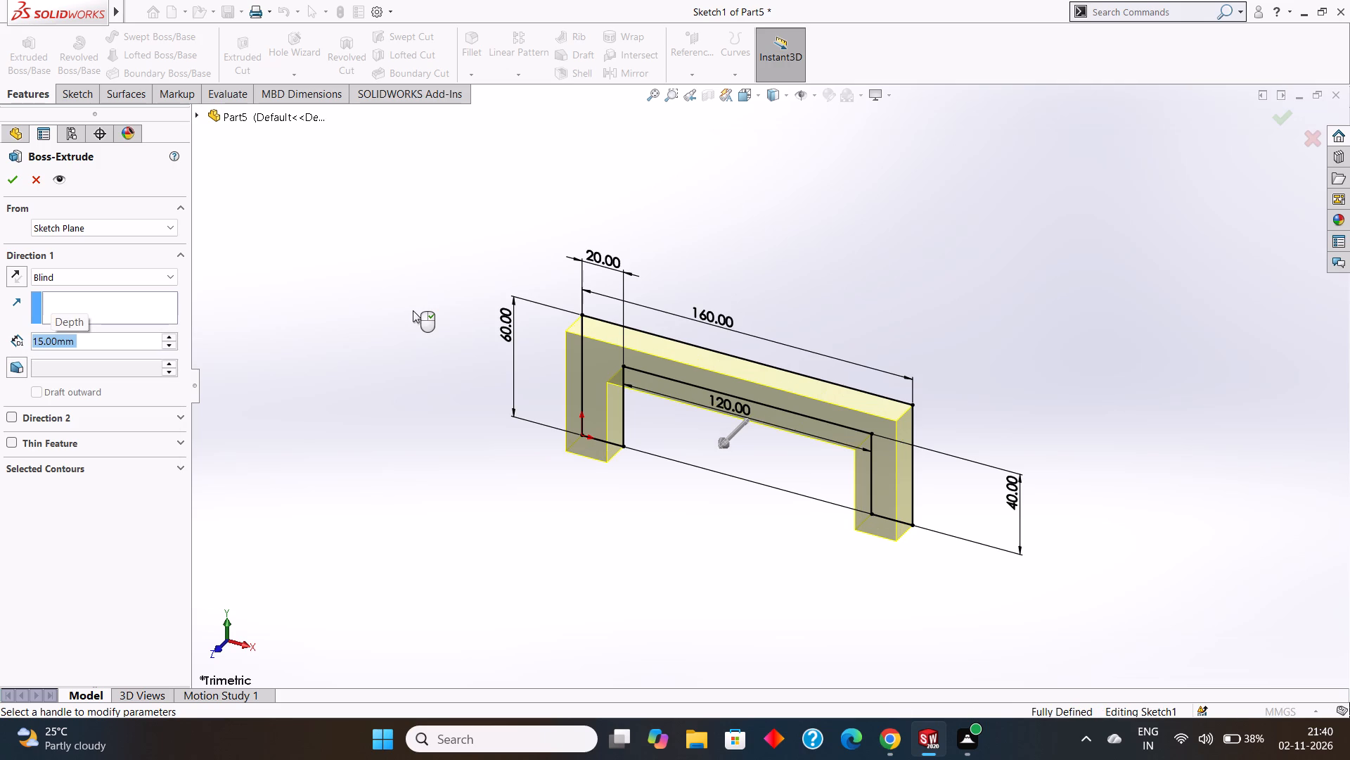
{"action": "left_click", "coordinate": [8, 181]}
{"action": "left_click", "coordinate": [514, 513]}
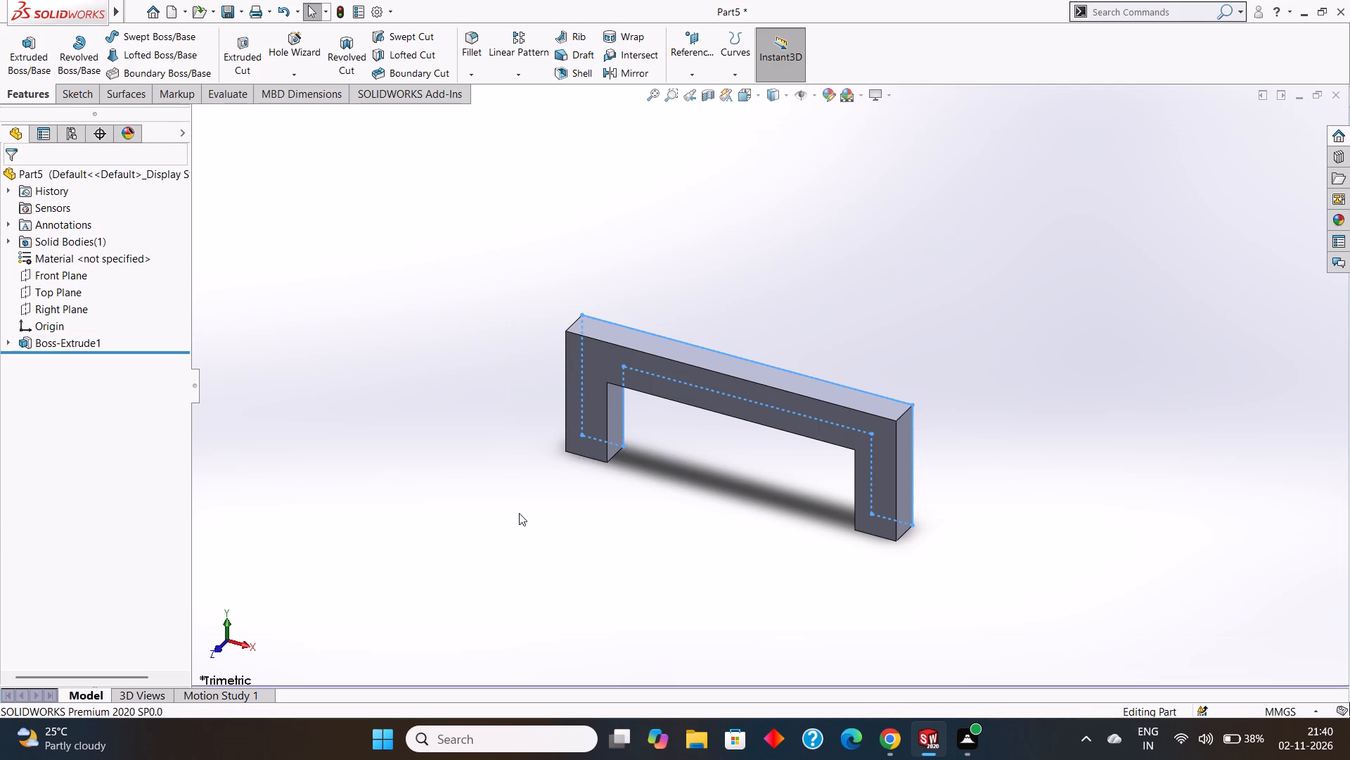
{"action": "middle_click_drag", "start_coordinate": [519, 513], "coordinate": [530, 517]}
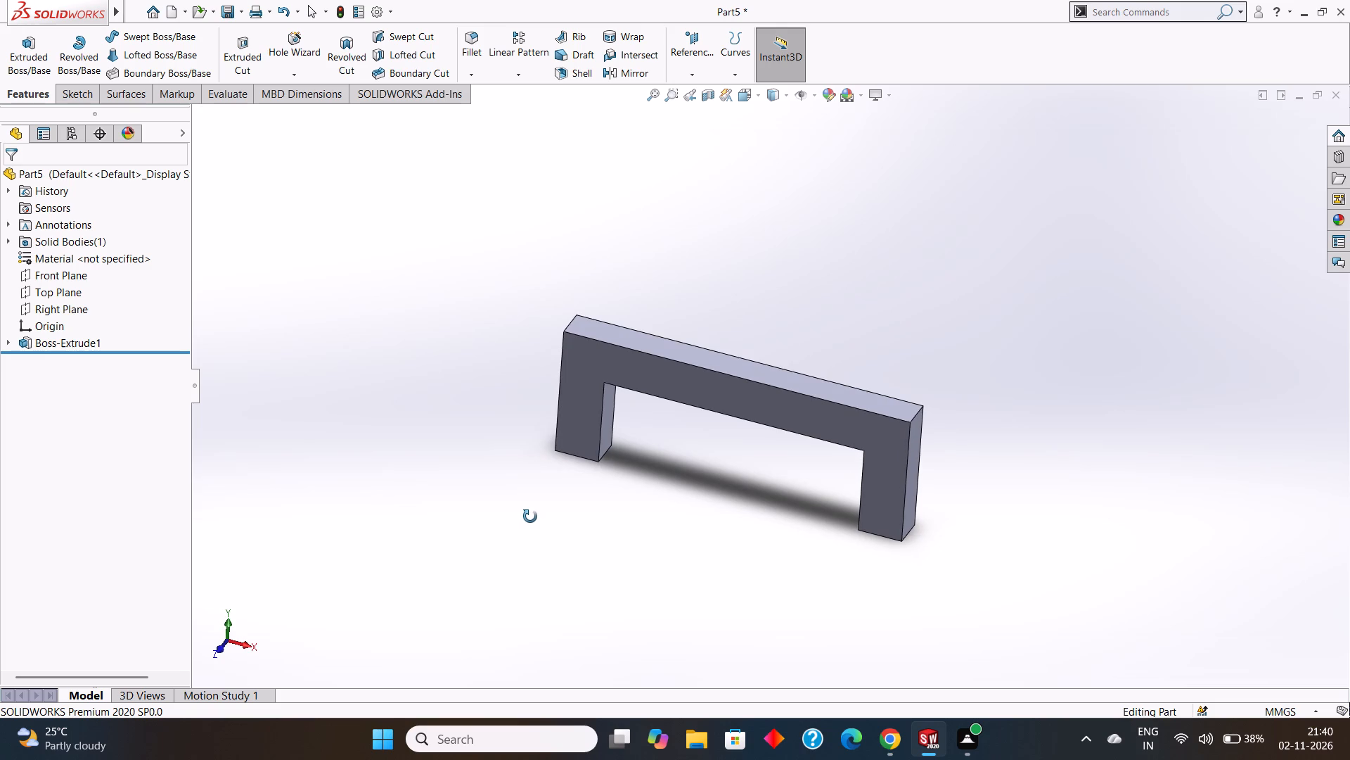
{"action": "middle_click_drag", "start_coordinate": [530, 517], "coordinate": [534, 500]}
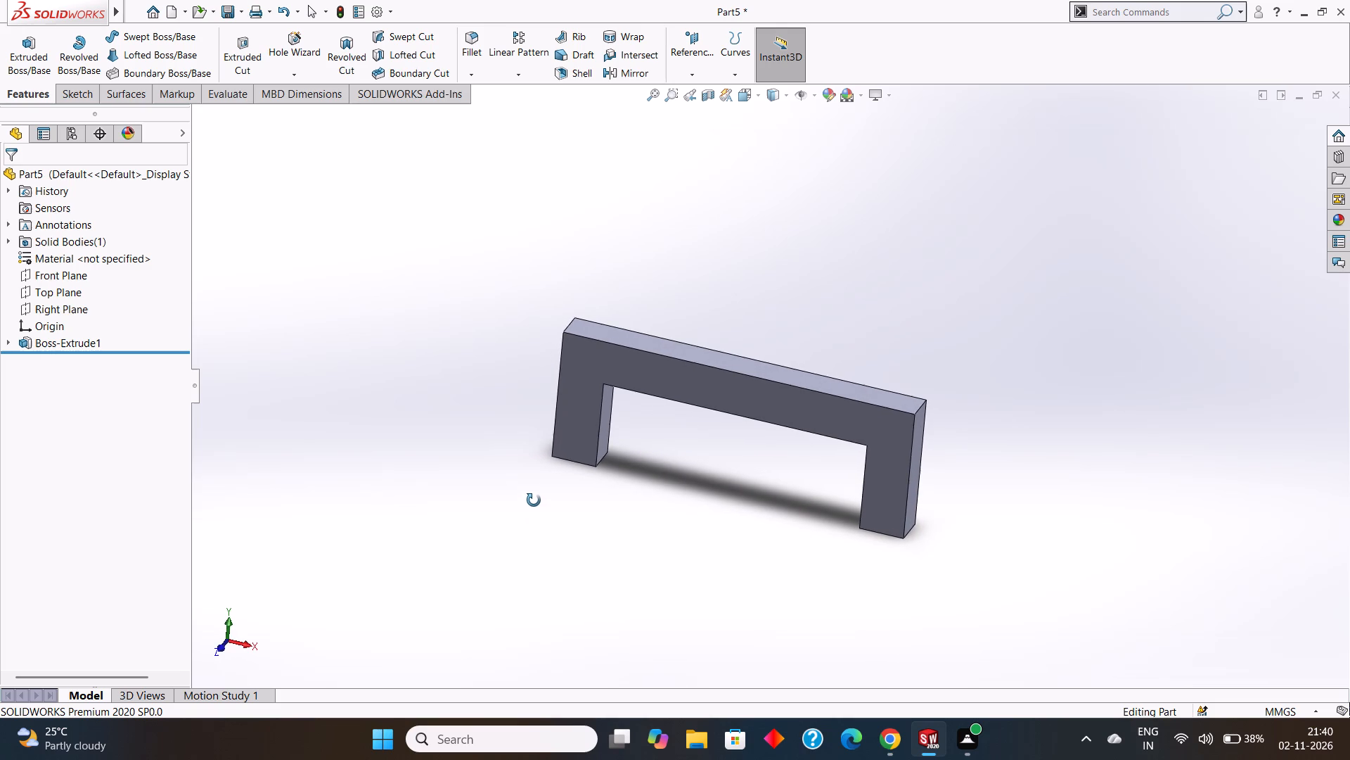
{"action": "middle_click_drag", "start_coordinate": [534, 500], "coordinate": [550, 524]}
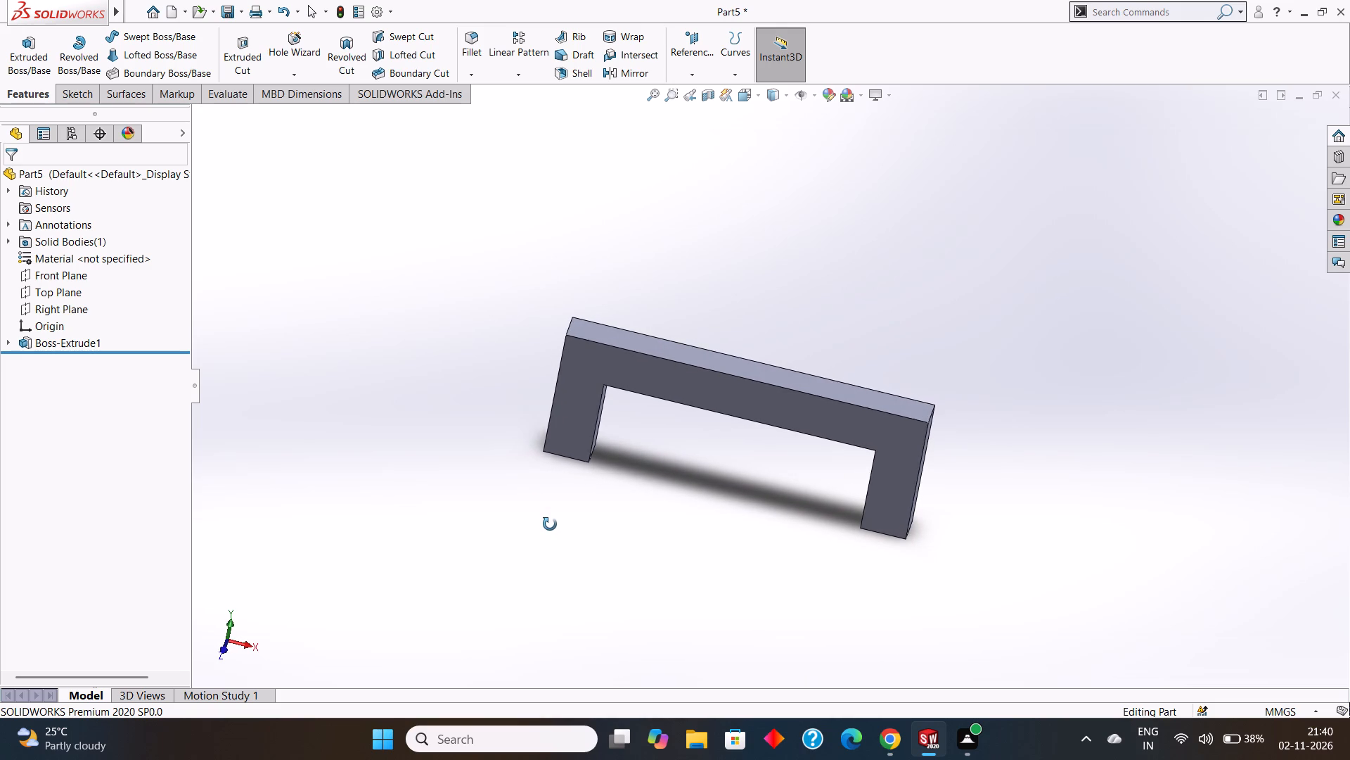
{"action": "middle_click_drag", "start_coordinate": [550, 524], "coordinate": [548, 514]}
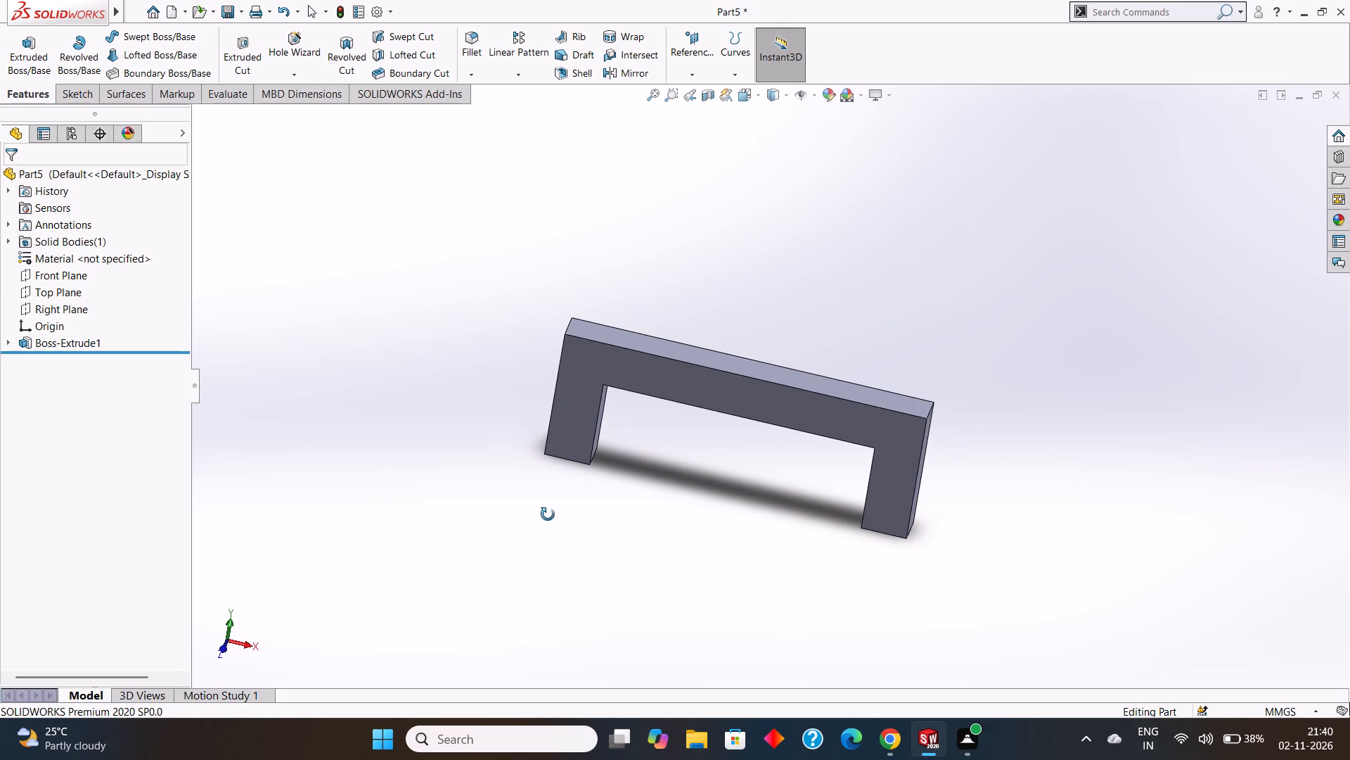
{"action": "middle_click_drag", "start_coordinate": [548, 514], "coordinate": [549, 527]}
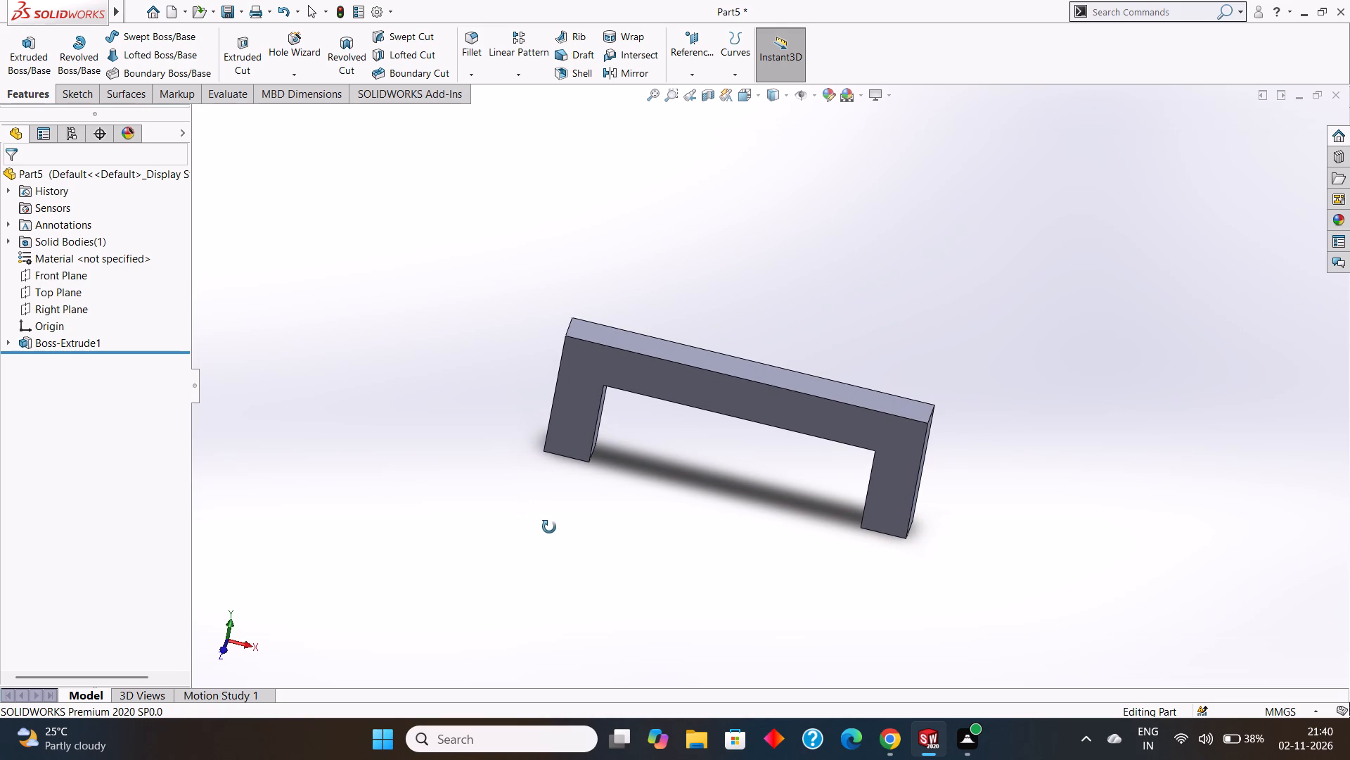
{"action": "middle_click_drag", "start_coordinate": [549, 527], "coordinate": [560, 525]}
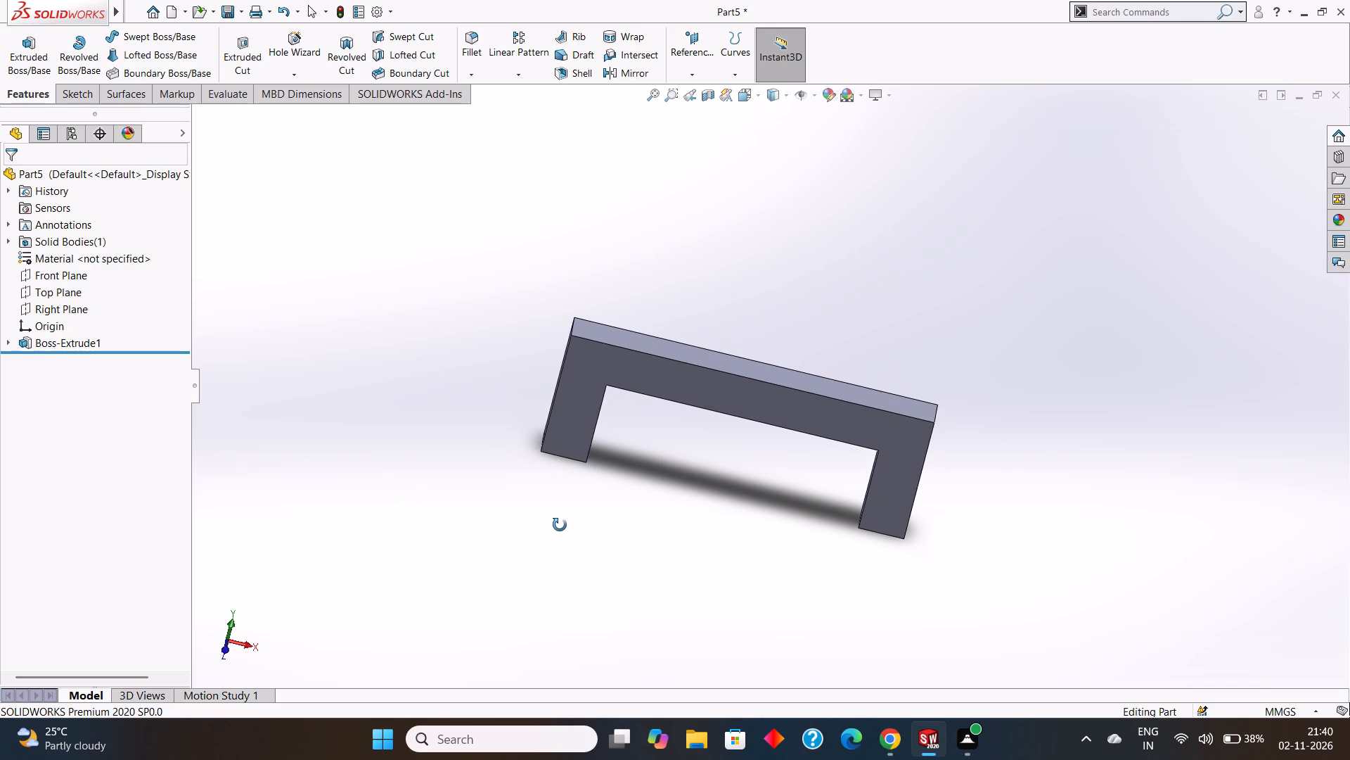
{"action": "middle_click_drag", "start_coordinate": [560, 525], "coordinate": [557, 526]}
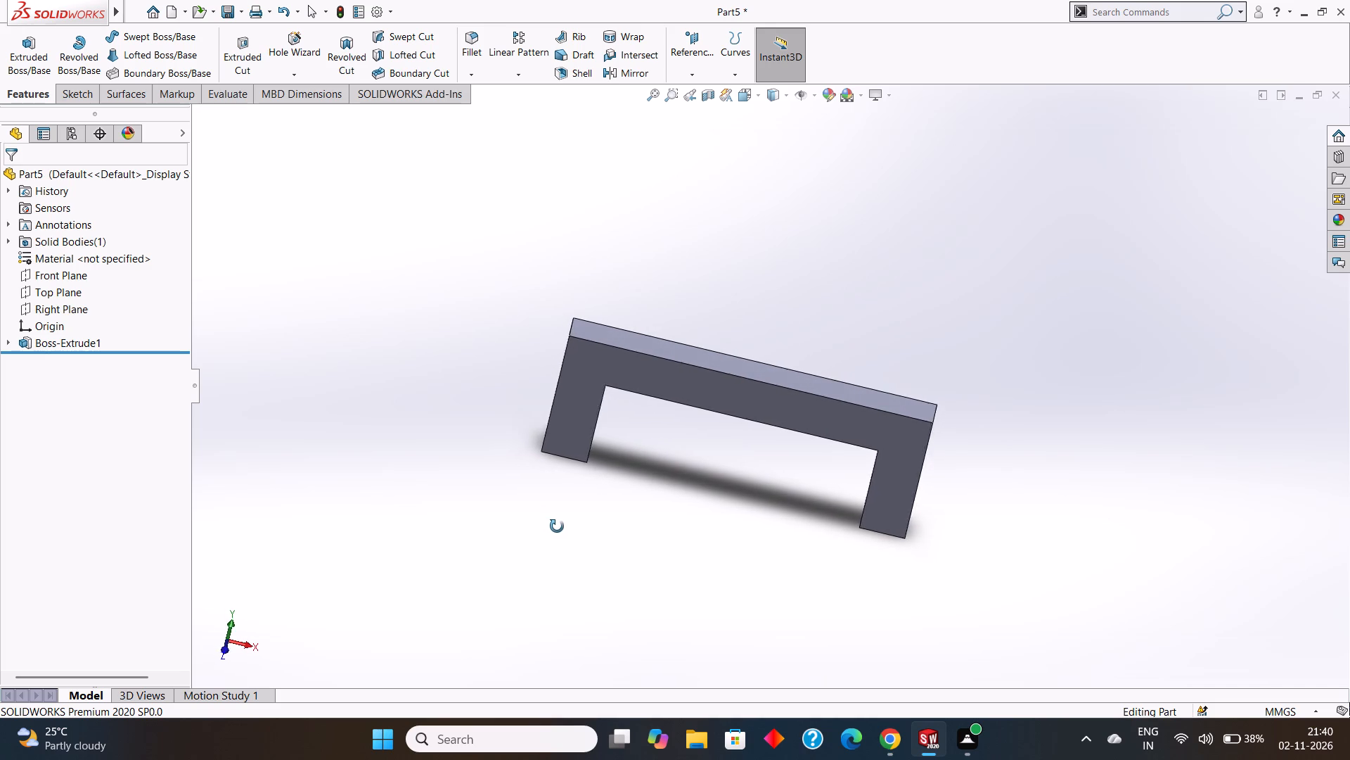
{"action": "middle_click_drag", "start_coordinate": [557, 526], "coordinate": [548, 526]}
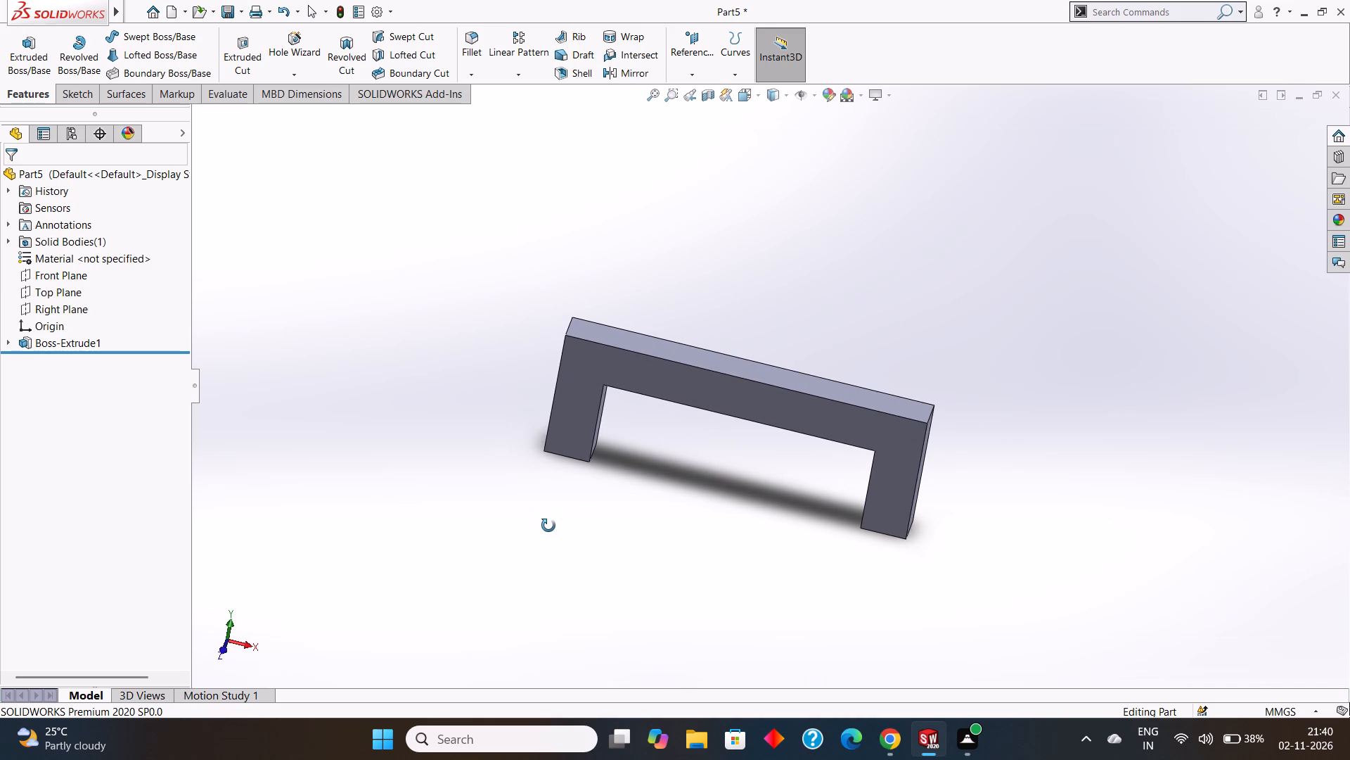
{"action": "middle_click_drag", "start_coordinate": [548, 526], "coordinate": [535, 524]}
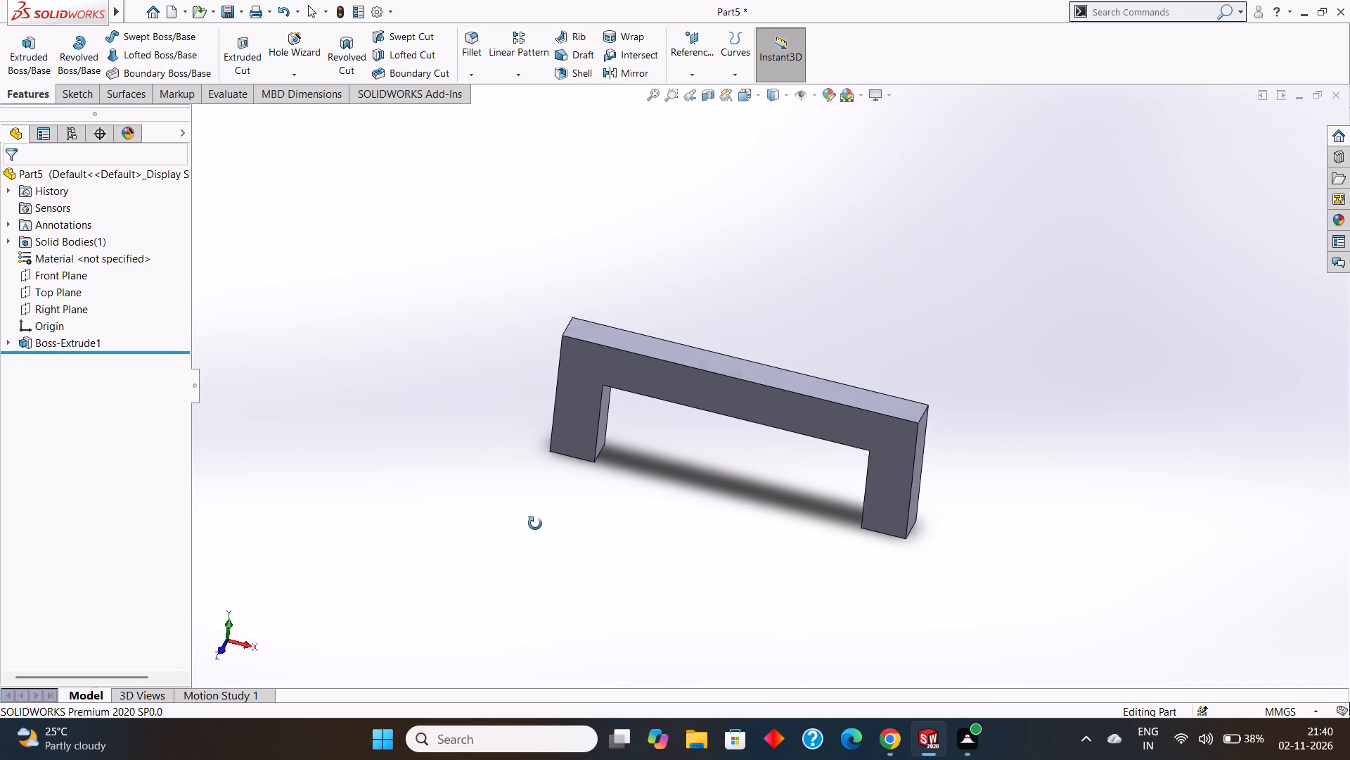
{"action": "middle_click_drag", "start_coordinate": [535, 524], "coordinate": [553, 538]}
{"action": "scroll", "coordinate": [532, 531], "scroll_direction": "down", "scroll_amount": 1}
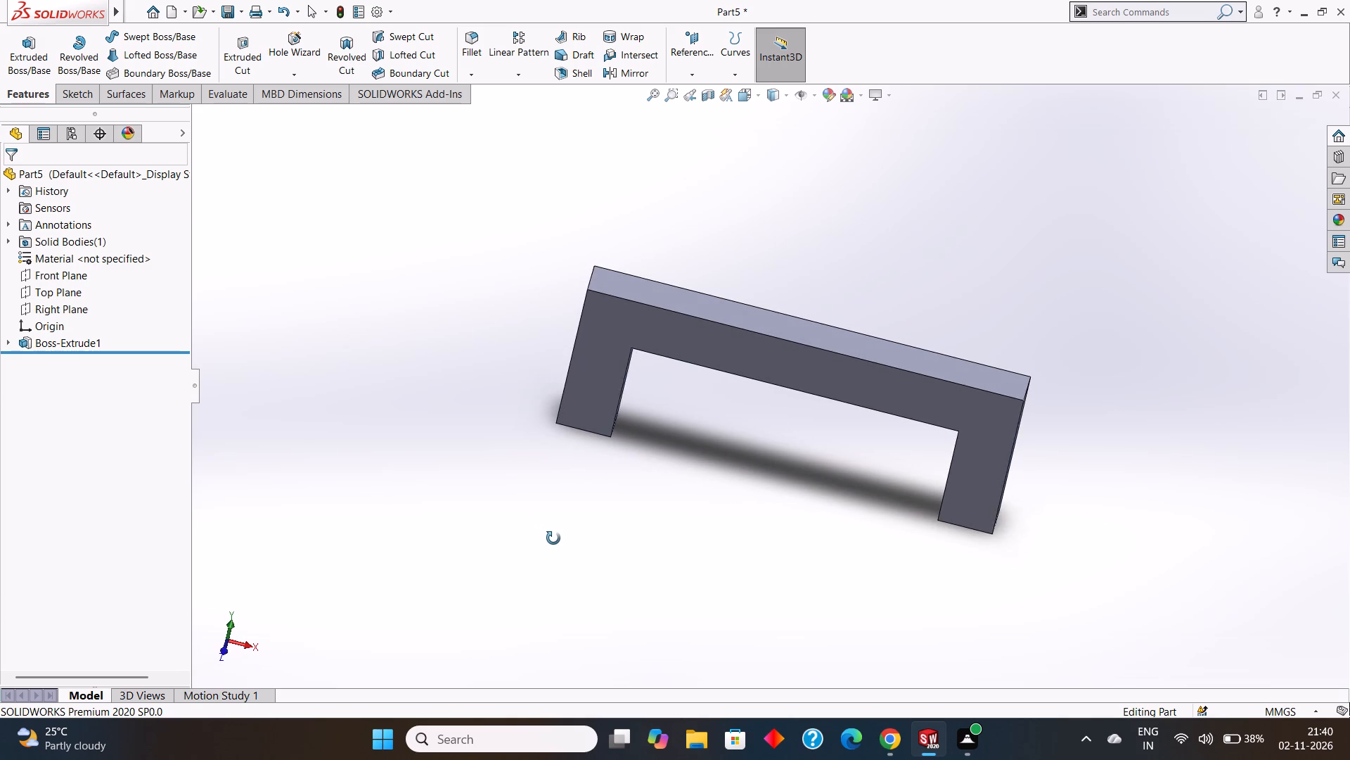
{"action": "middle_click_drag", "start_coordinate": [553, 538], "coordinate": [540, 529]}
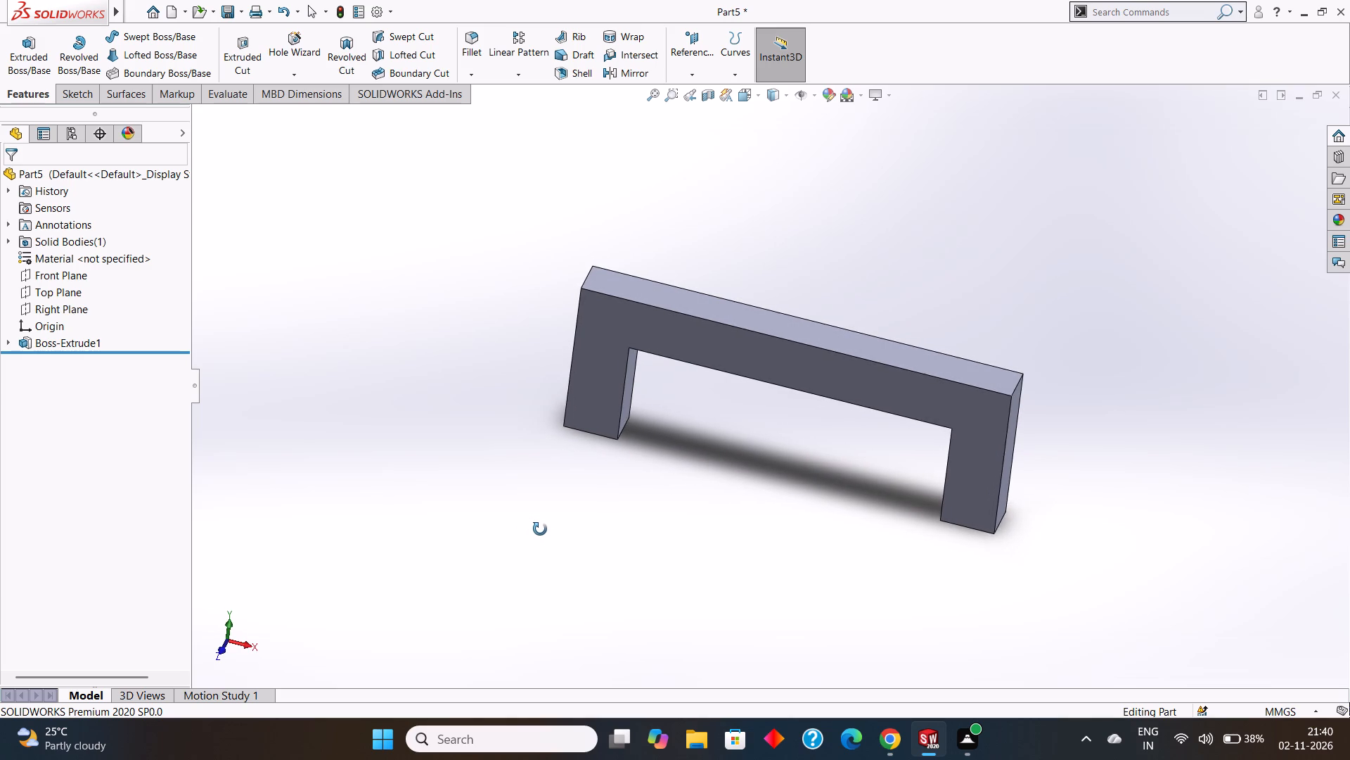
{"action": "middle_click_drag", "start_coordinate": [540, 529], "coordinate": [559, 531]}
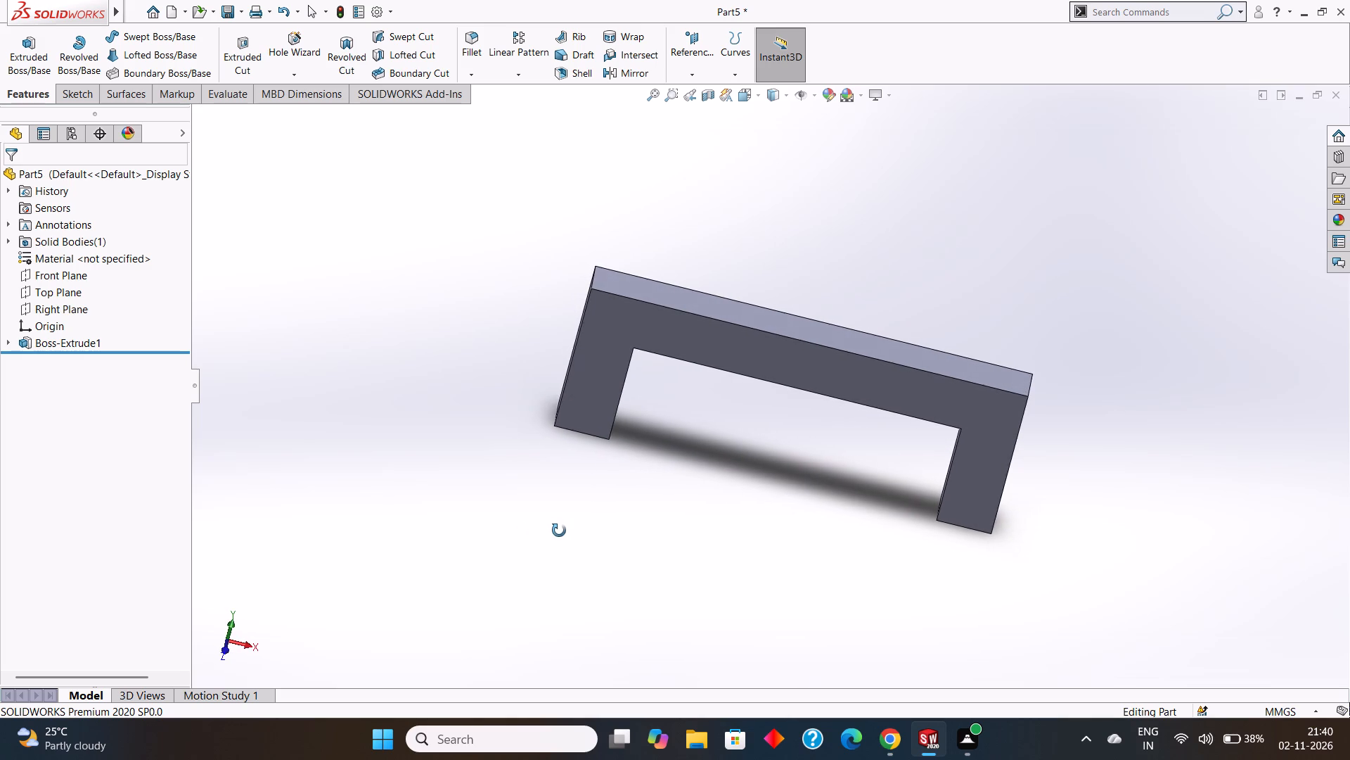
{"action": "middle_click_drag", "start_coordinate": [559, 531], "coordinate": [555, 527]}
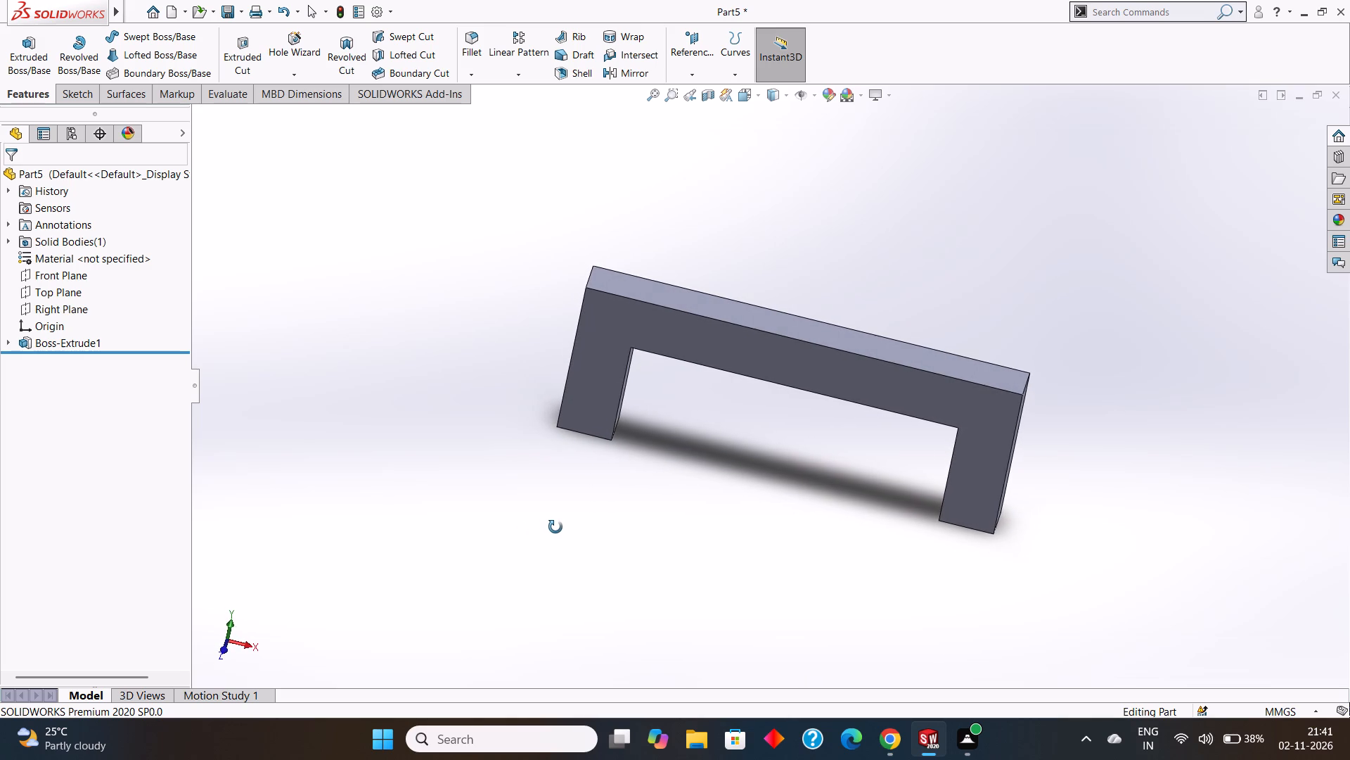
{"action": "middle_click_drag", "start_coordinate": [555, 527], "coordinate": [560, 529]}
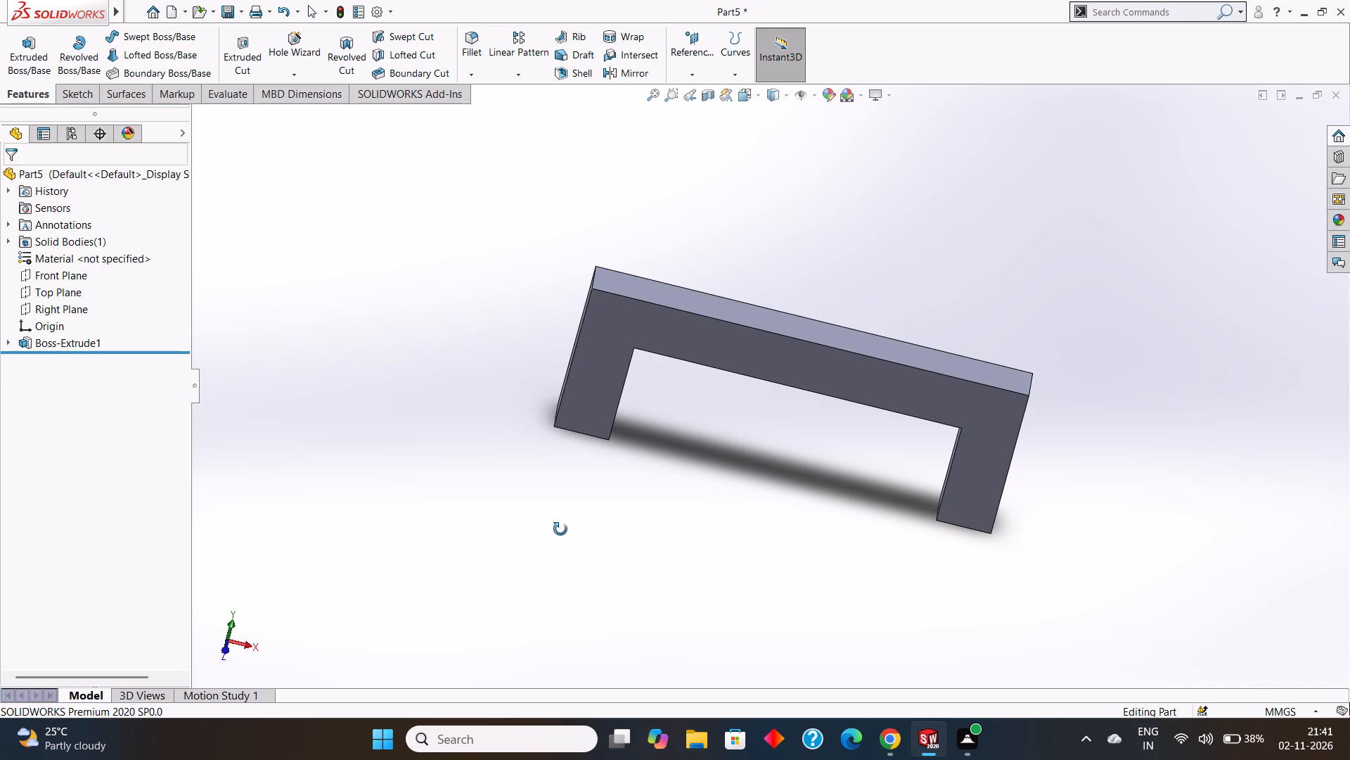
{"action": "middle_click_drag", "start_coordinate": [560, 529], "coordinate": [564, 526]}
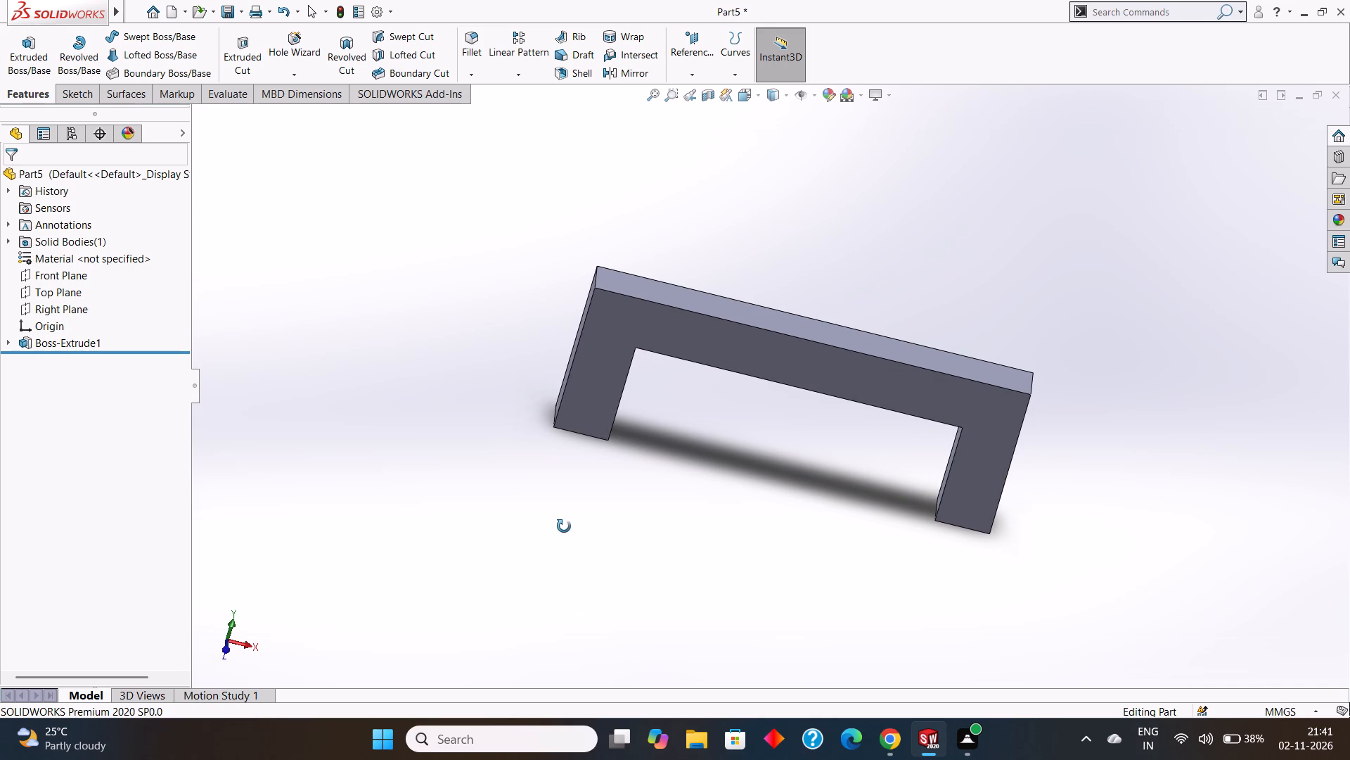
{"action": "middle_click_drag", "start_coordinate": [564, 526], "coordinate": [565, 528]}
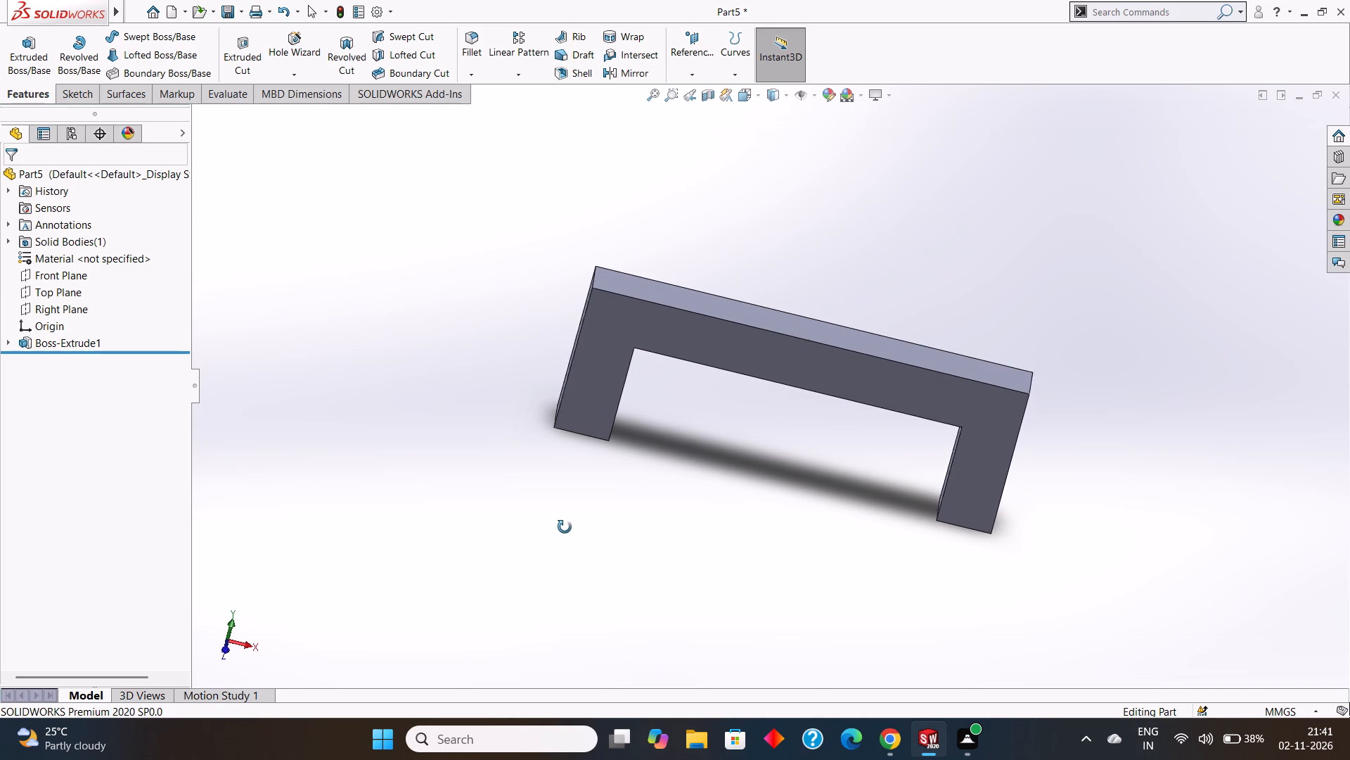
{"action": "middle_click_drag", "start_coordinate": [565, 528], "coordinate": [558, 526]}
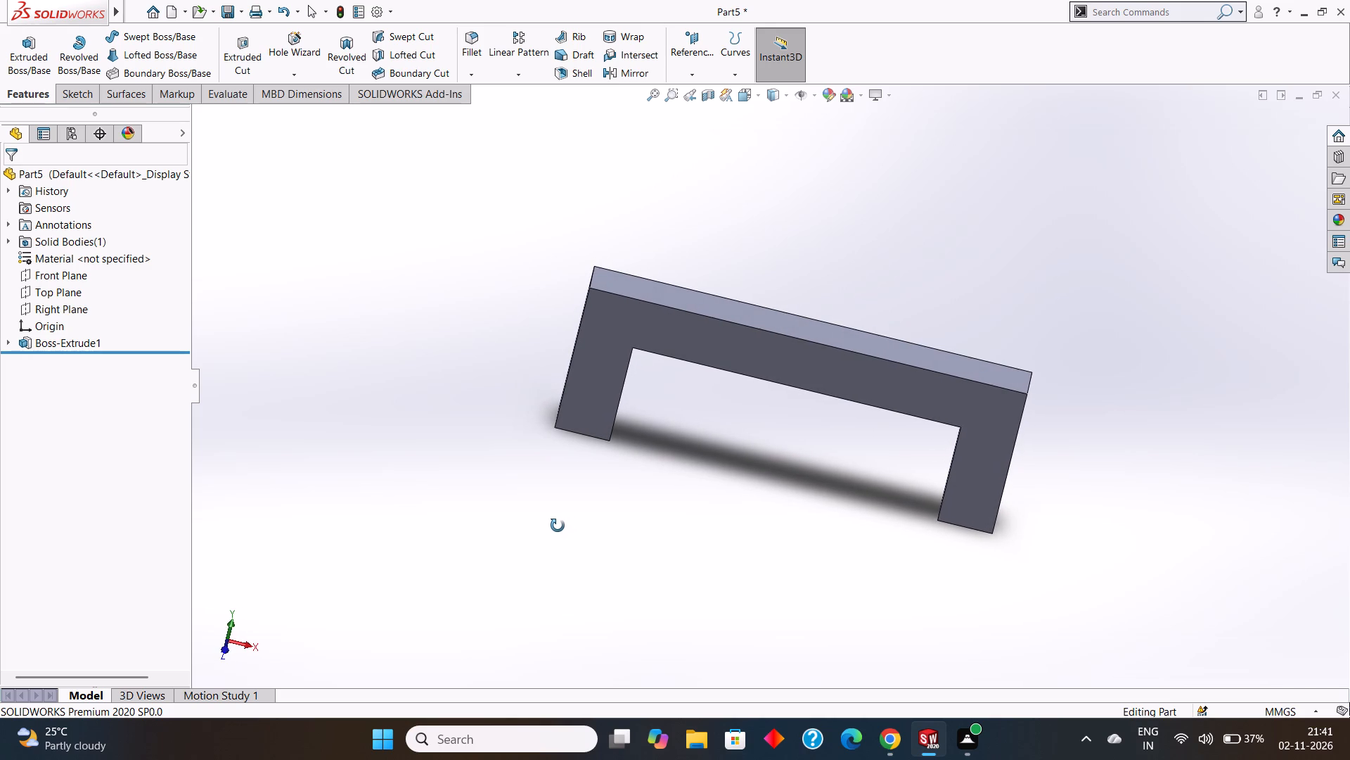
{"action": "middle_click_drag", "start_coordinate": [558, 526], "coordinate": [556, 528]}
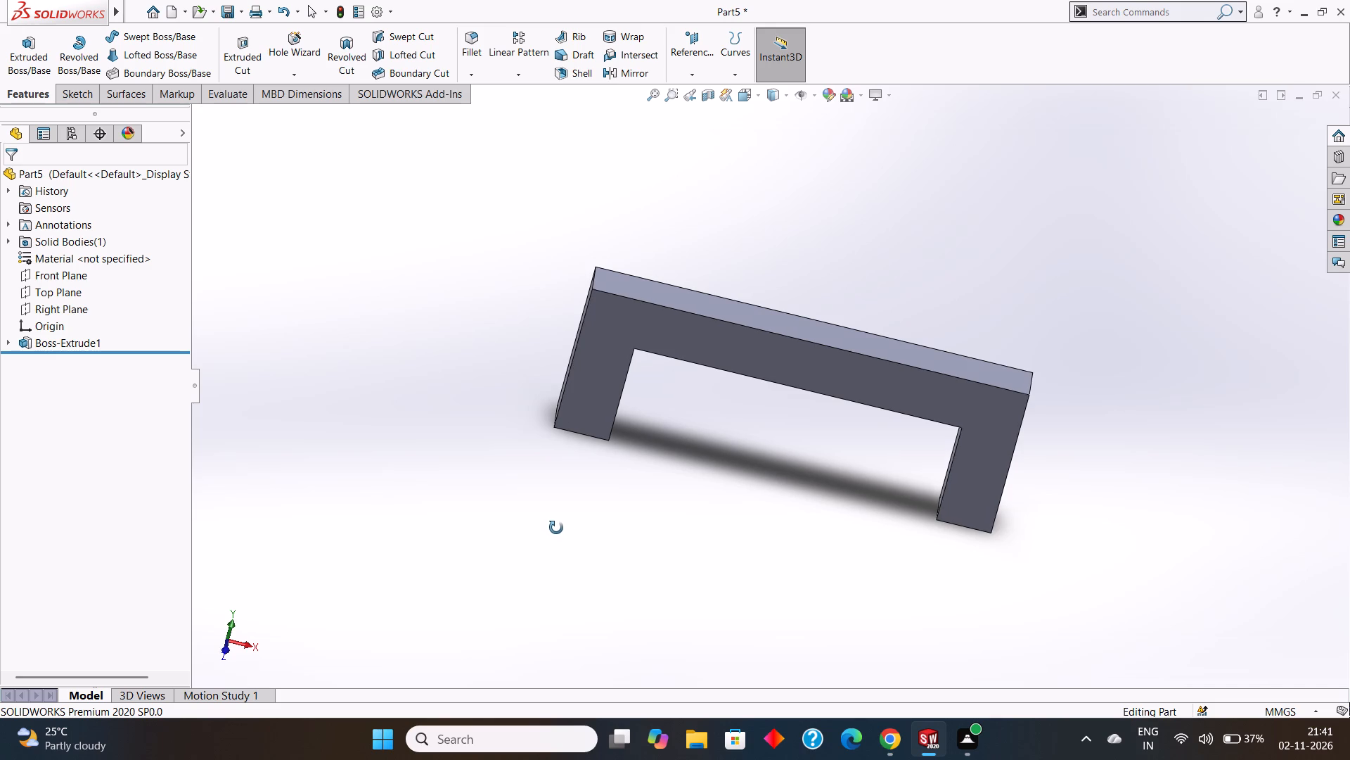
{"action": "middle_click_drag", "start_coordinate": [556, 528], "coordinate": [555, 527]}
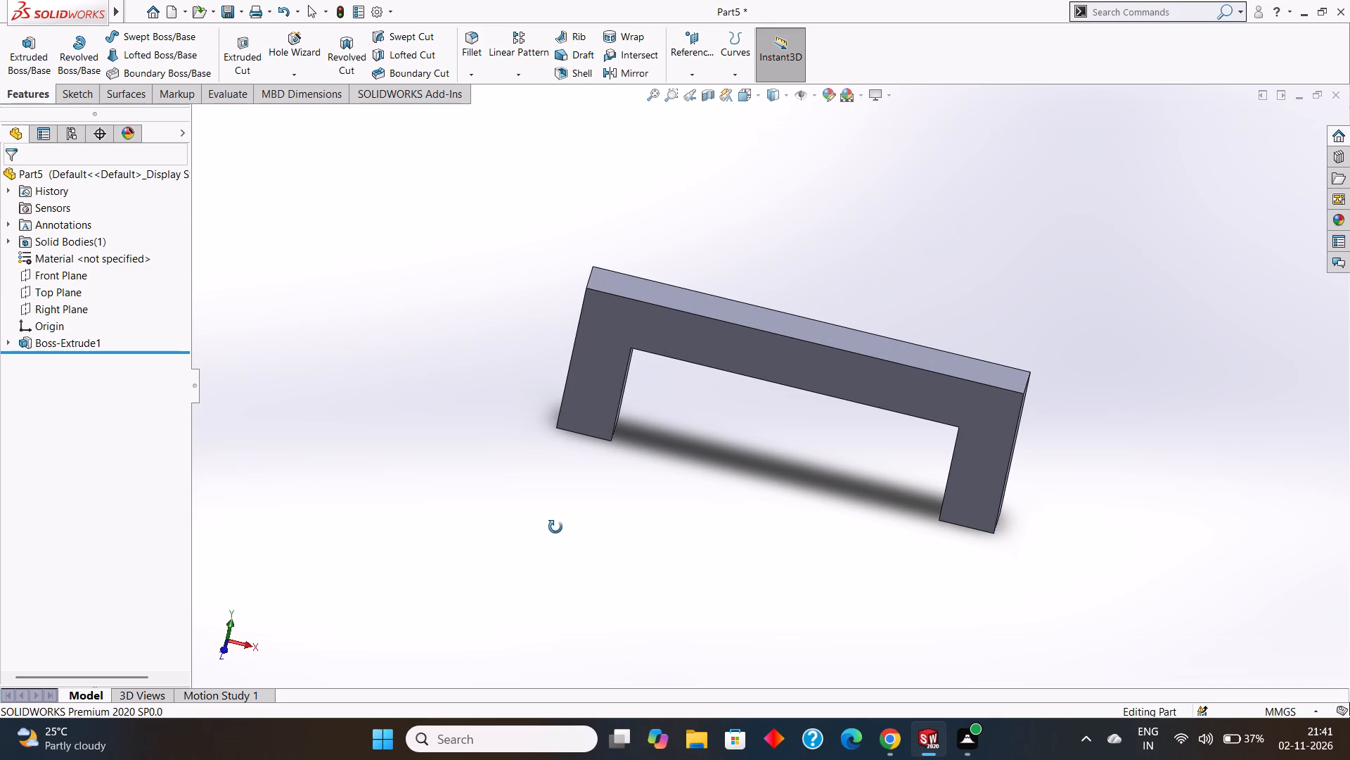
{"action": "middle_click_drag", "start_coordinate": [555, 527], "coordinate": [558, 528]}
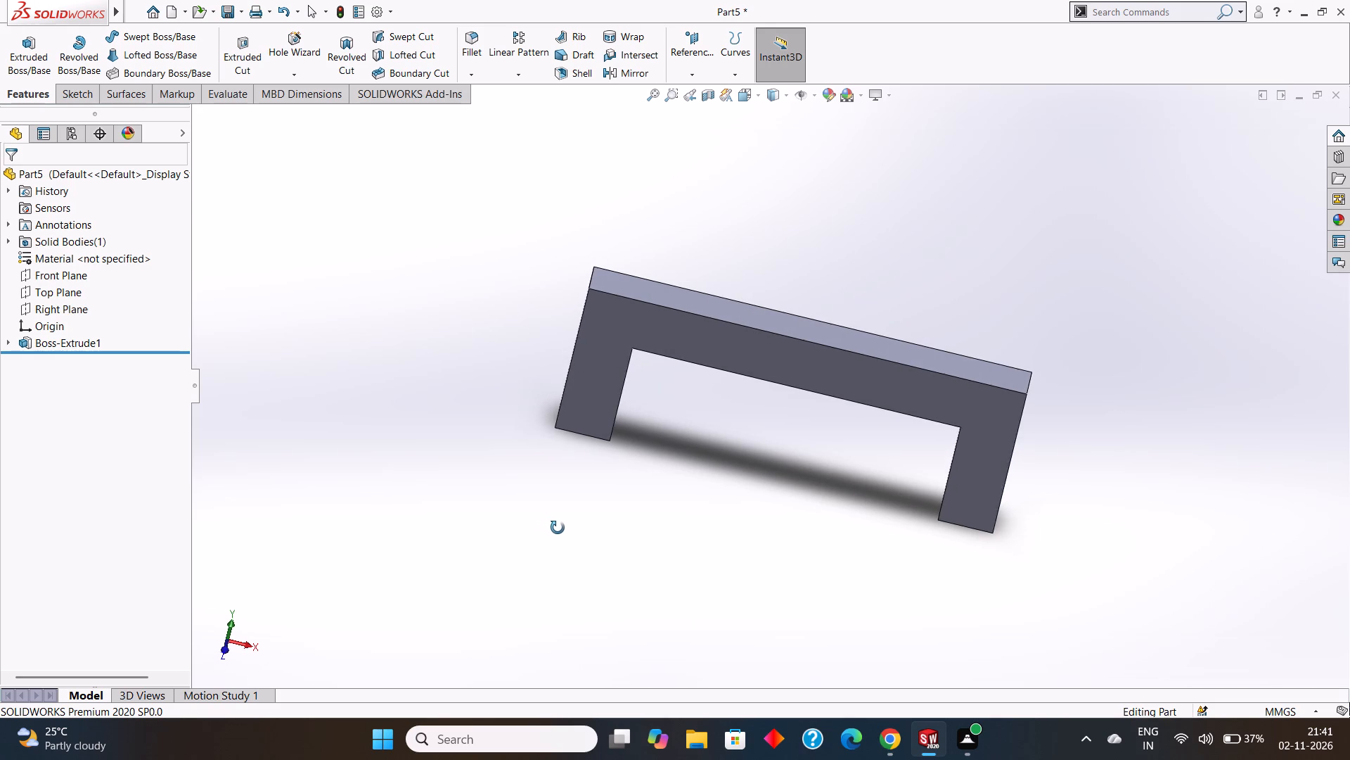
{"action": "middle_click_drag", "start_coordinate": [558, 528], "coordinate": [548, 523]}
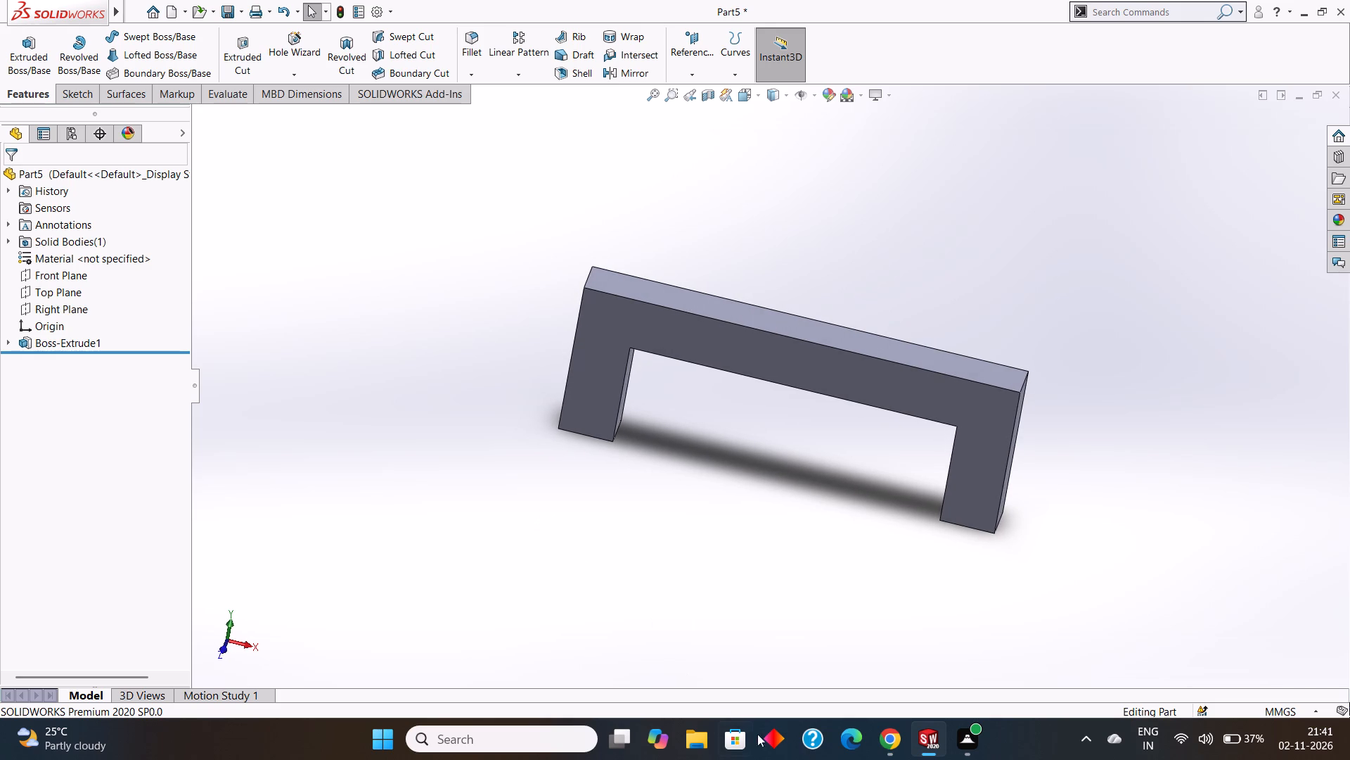
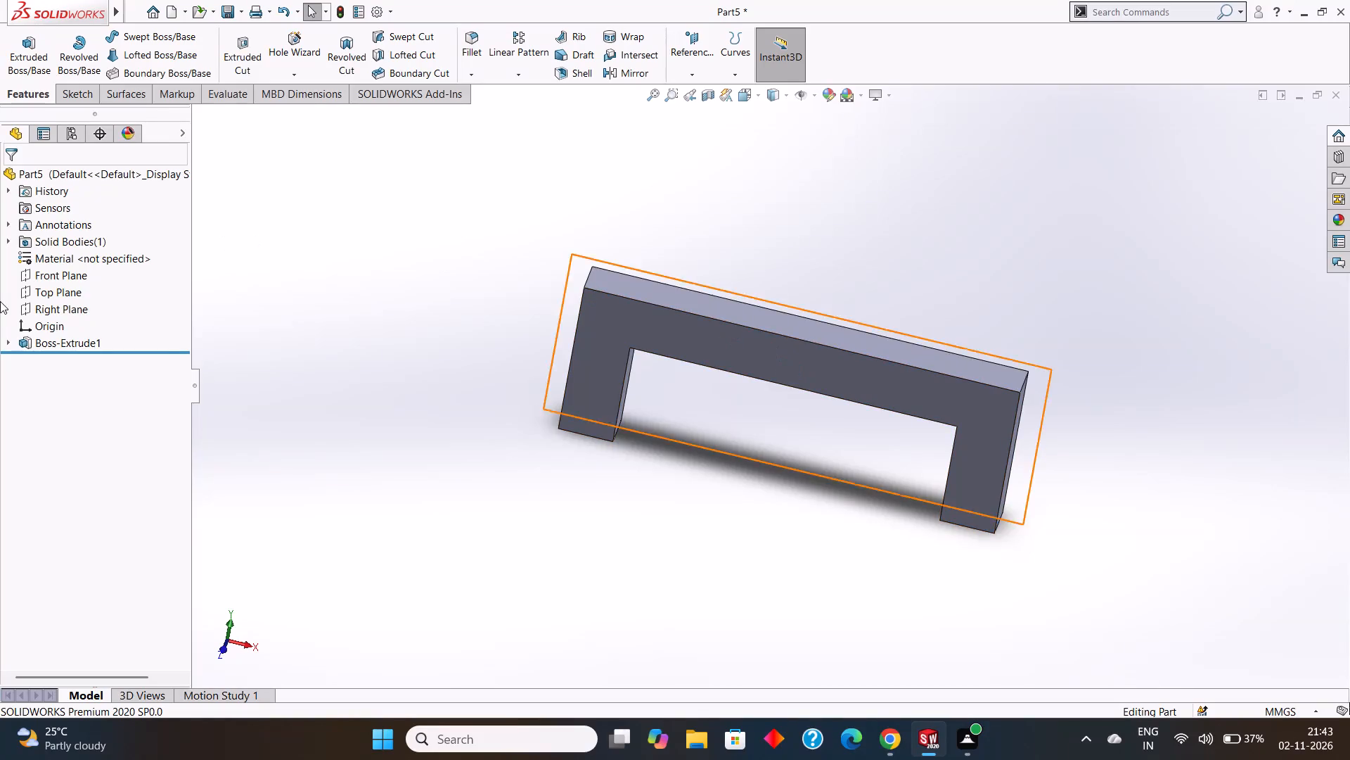
Edit the inverted-U boss extrusion and set its blind depth to 60 mm.
{"action": "left_click", "coordinate": [44, 342]}
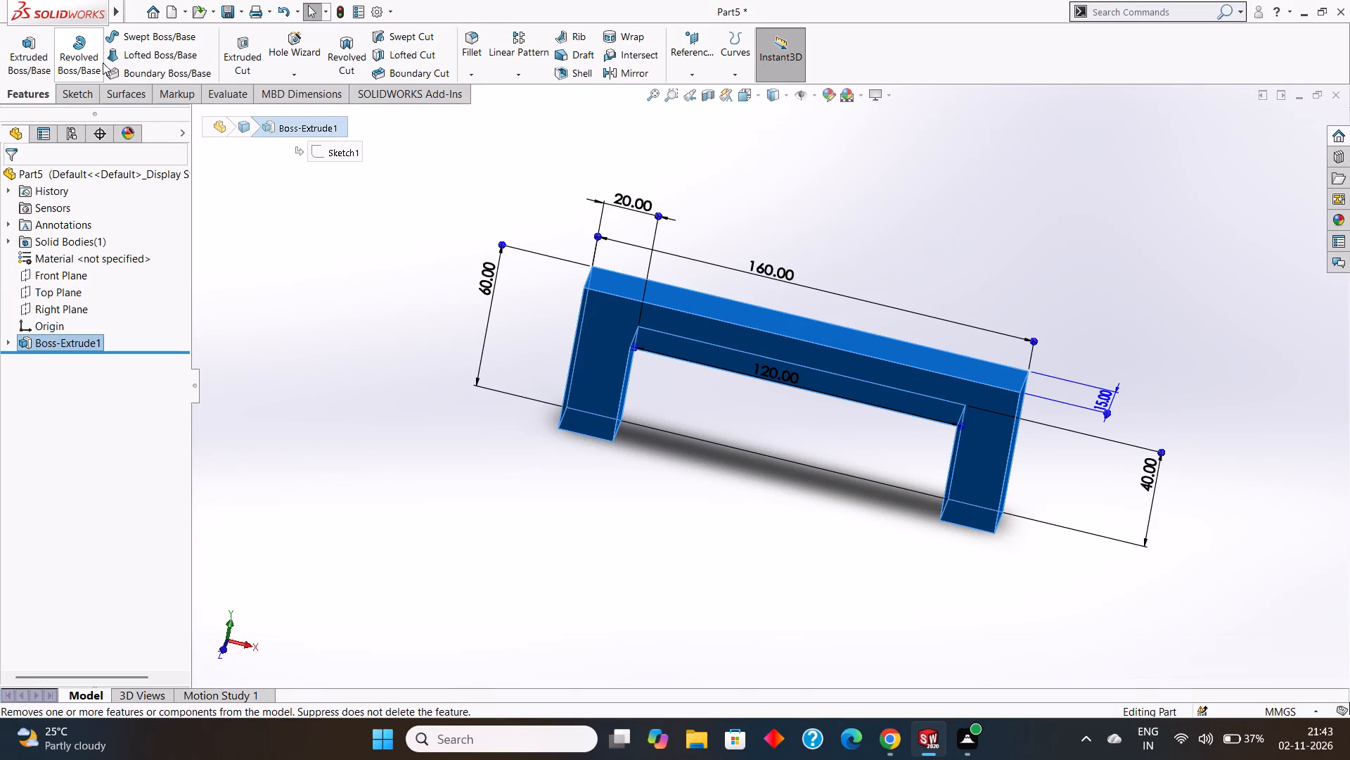
{"action": "left_click", "coordinate": [70, 89]}
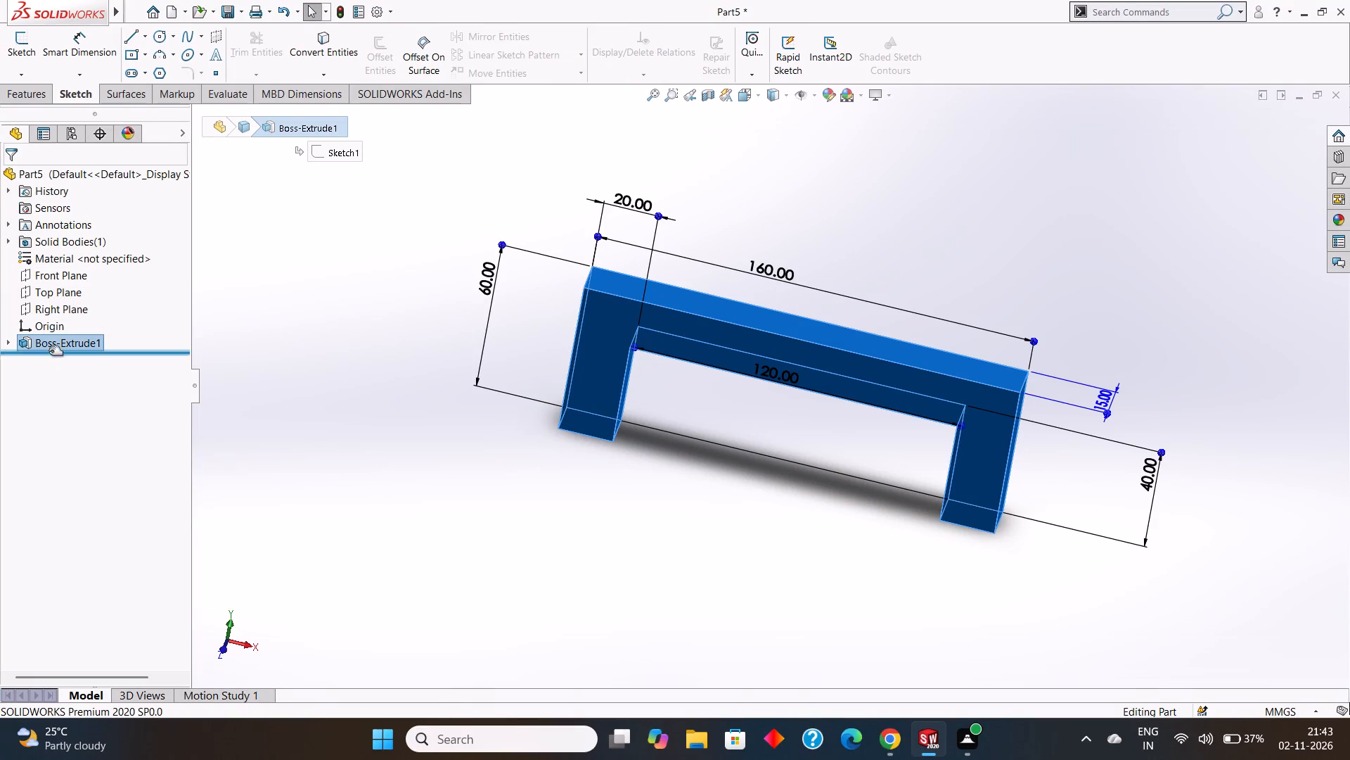
{"action": "right_click", "coordinate": [49, 343]}
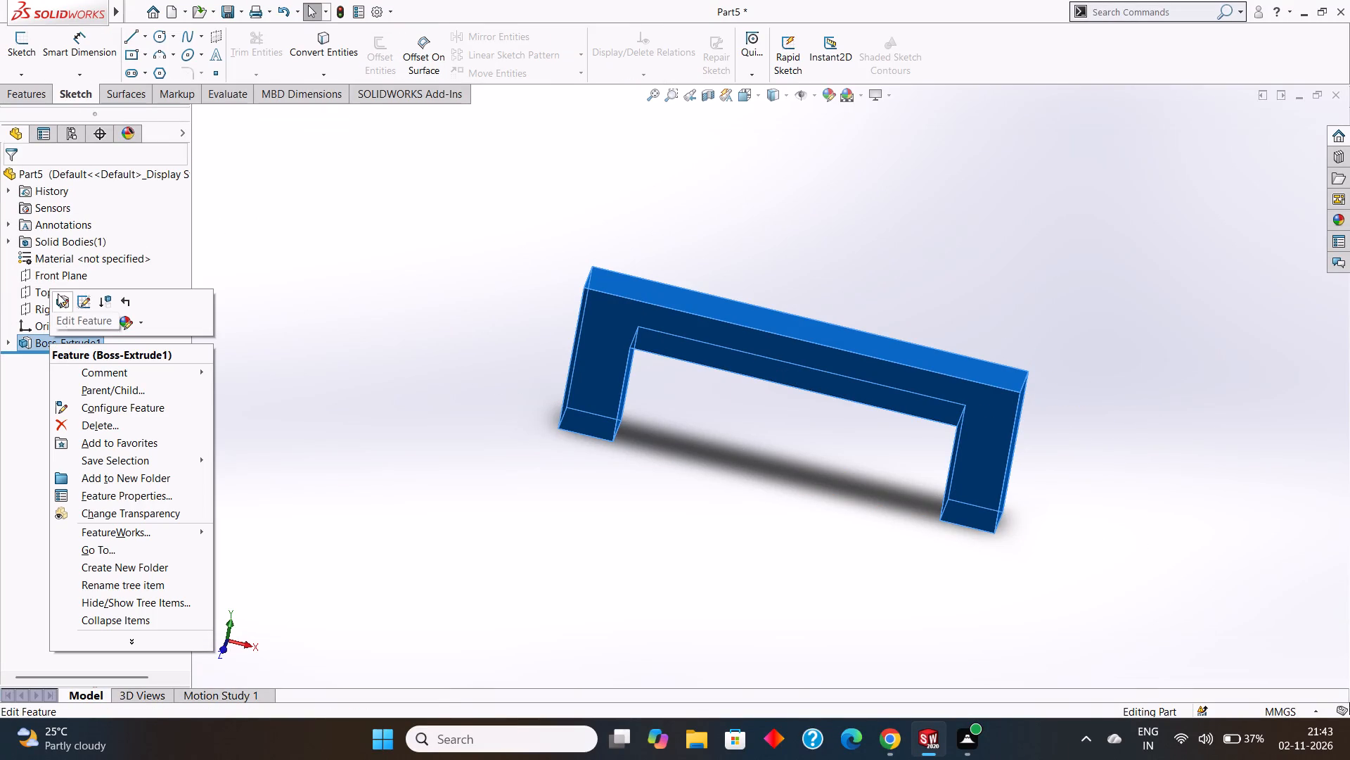
{"action": "left_click", "coordinate": [59, 296]}
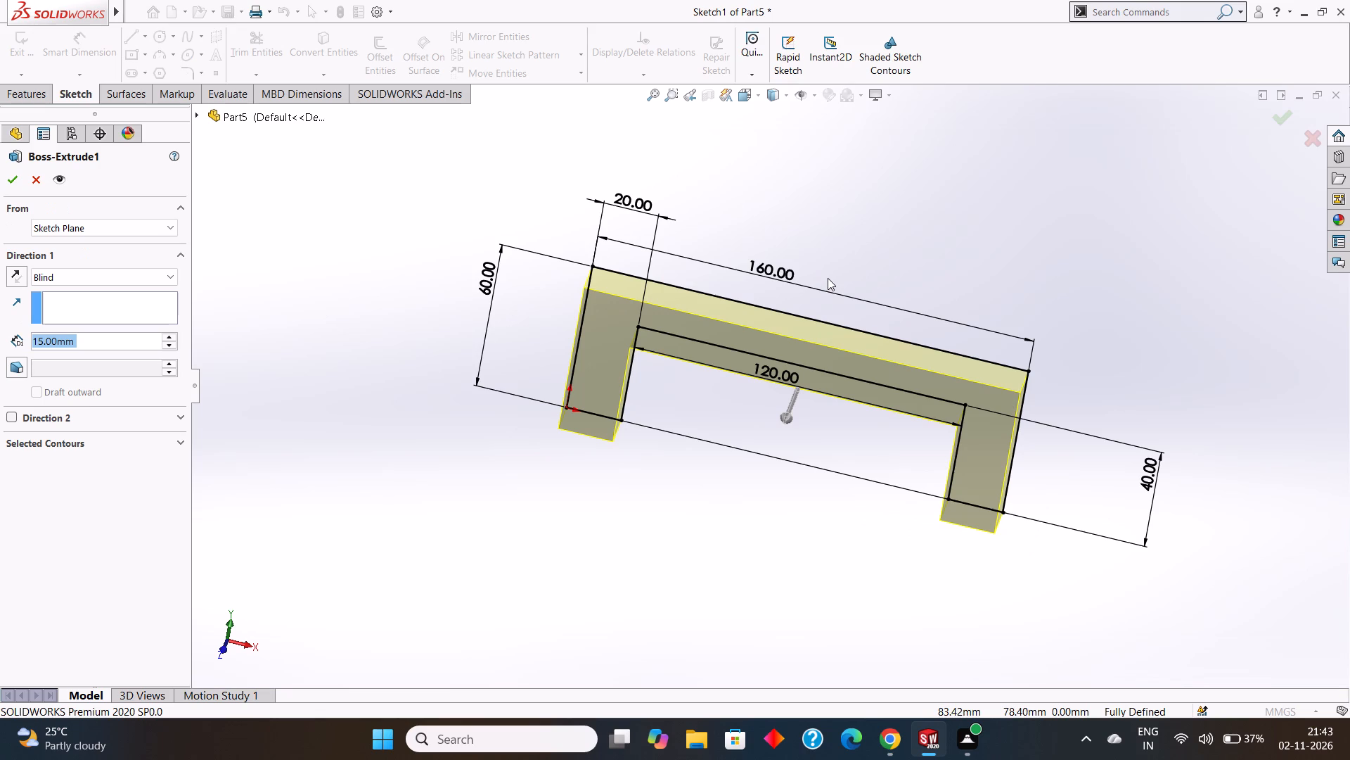
{"action": "key", "text": "BackSpace"}
{"action": "type", "text": "60"}
{"action": "key", "text": "Return"}
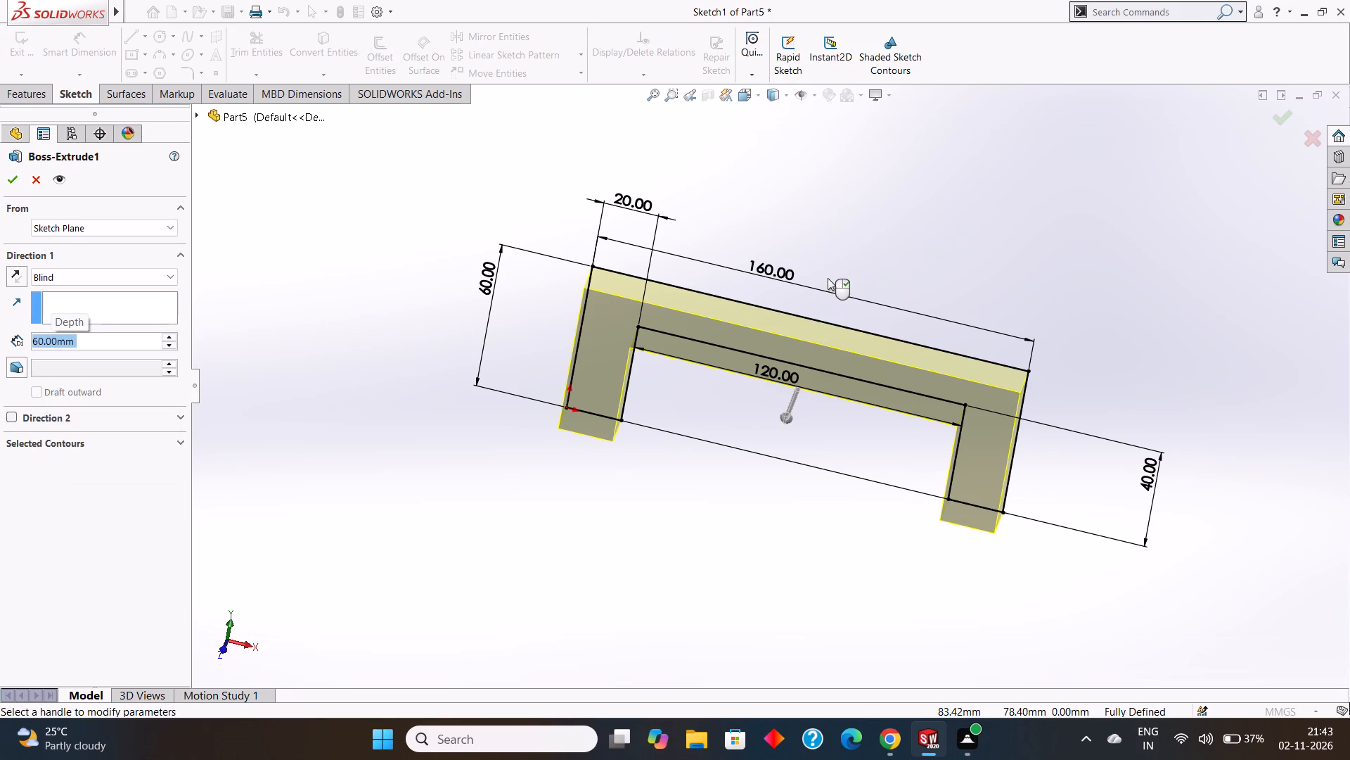
{"action": "left_click", "coordinate": [15, 181]}
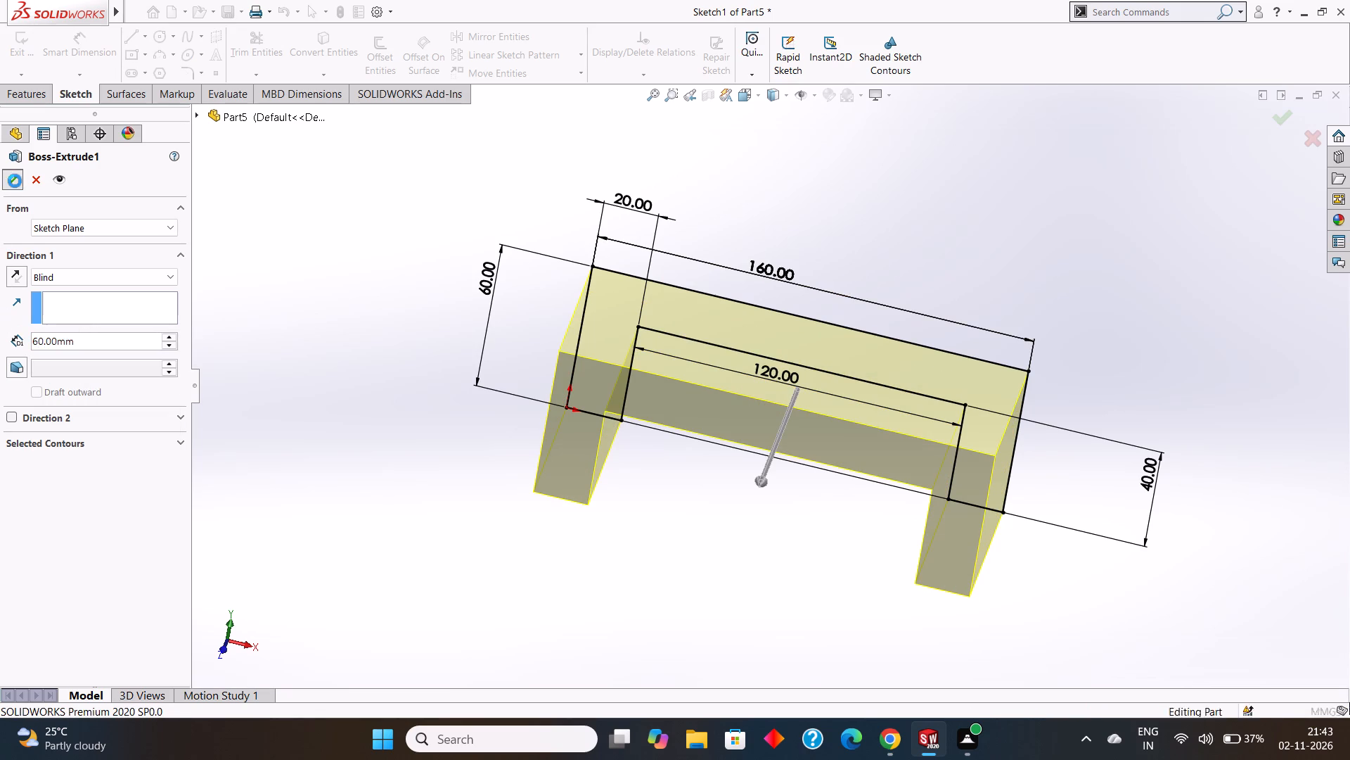
{"action": "left_click", "coordinate": [866, 280]}
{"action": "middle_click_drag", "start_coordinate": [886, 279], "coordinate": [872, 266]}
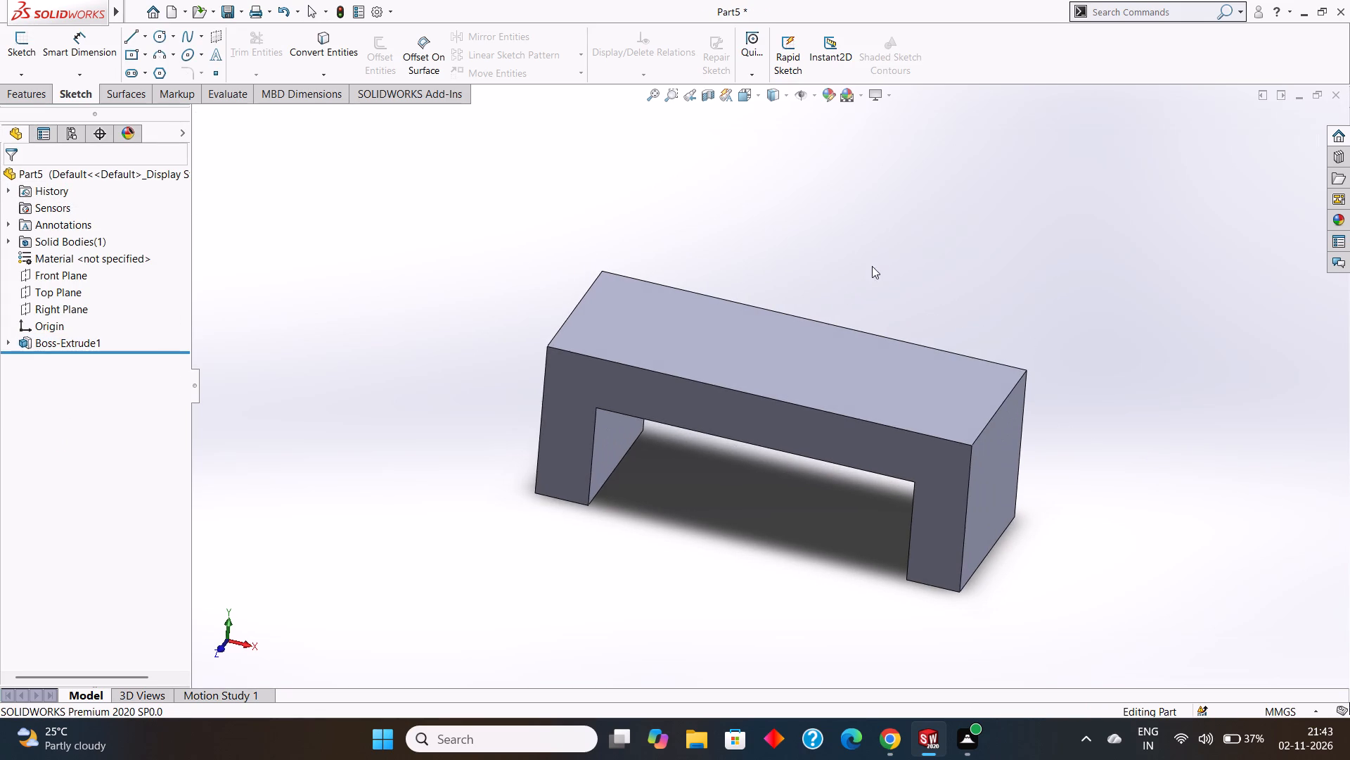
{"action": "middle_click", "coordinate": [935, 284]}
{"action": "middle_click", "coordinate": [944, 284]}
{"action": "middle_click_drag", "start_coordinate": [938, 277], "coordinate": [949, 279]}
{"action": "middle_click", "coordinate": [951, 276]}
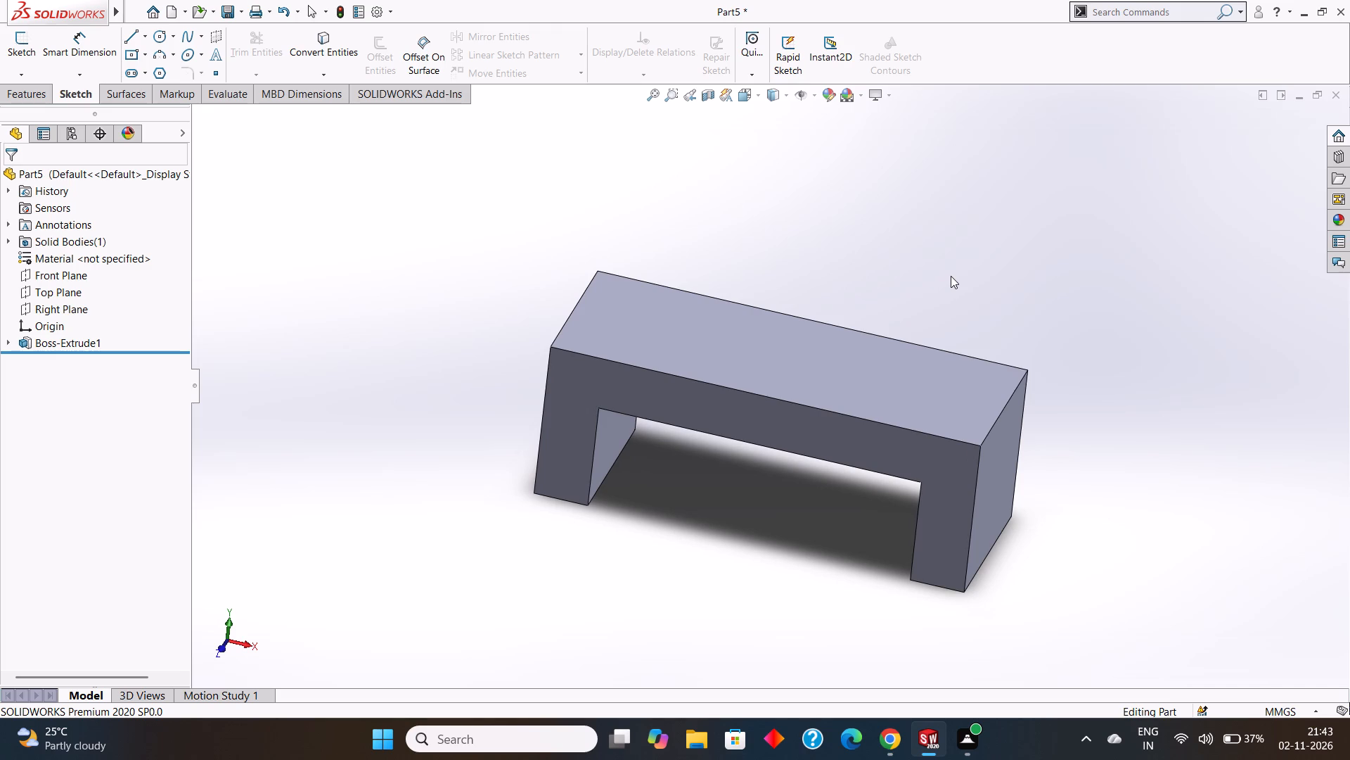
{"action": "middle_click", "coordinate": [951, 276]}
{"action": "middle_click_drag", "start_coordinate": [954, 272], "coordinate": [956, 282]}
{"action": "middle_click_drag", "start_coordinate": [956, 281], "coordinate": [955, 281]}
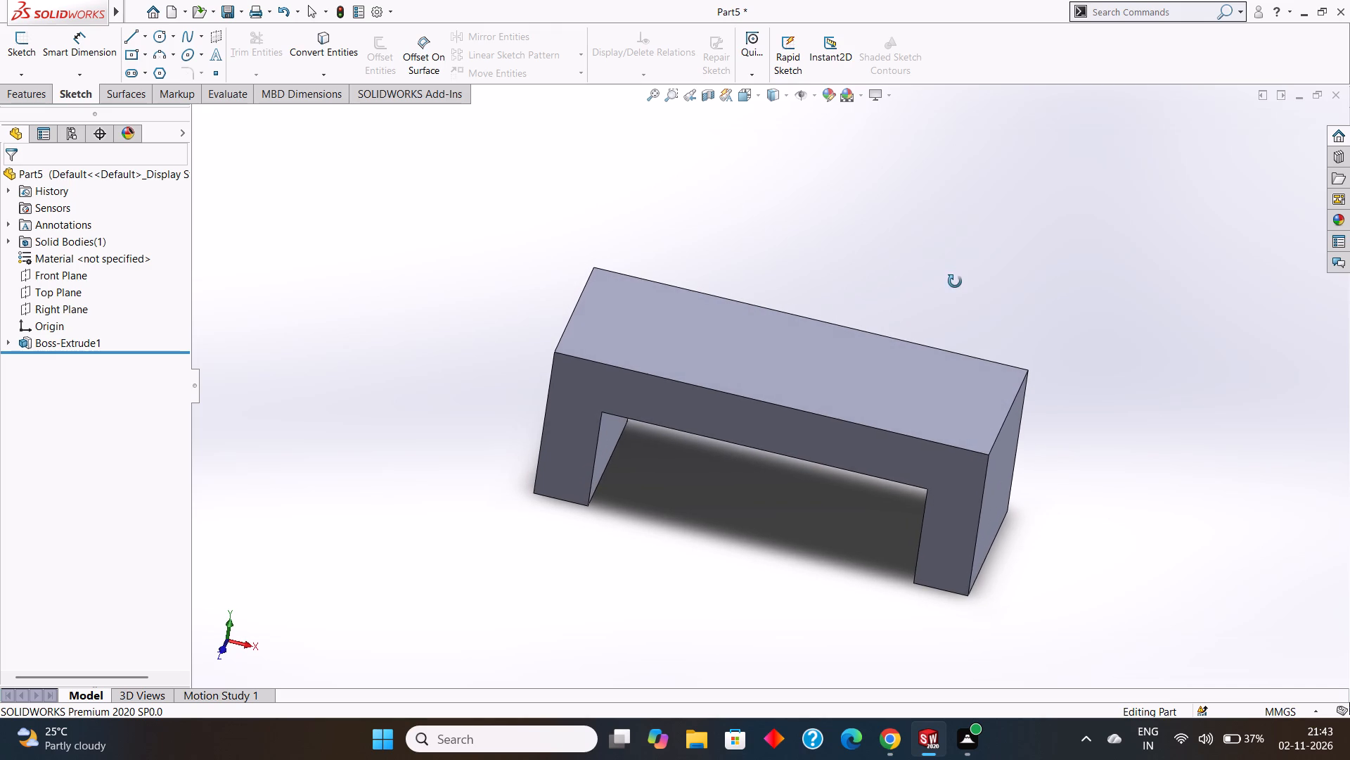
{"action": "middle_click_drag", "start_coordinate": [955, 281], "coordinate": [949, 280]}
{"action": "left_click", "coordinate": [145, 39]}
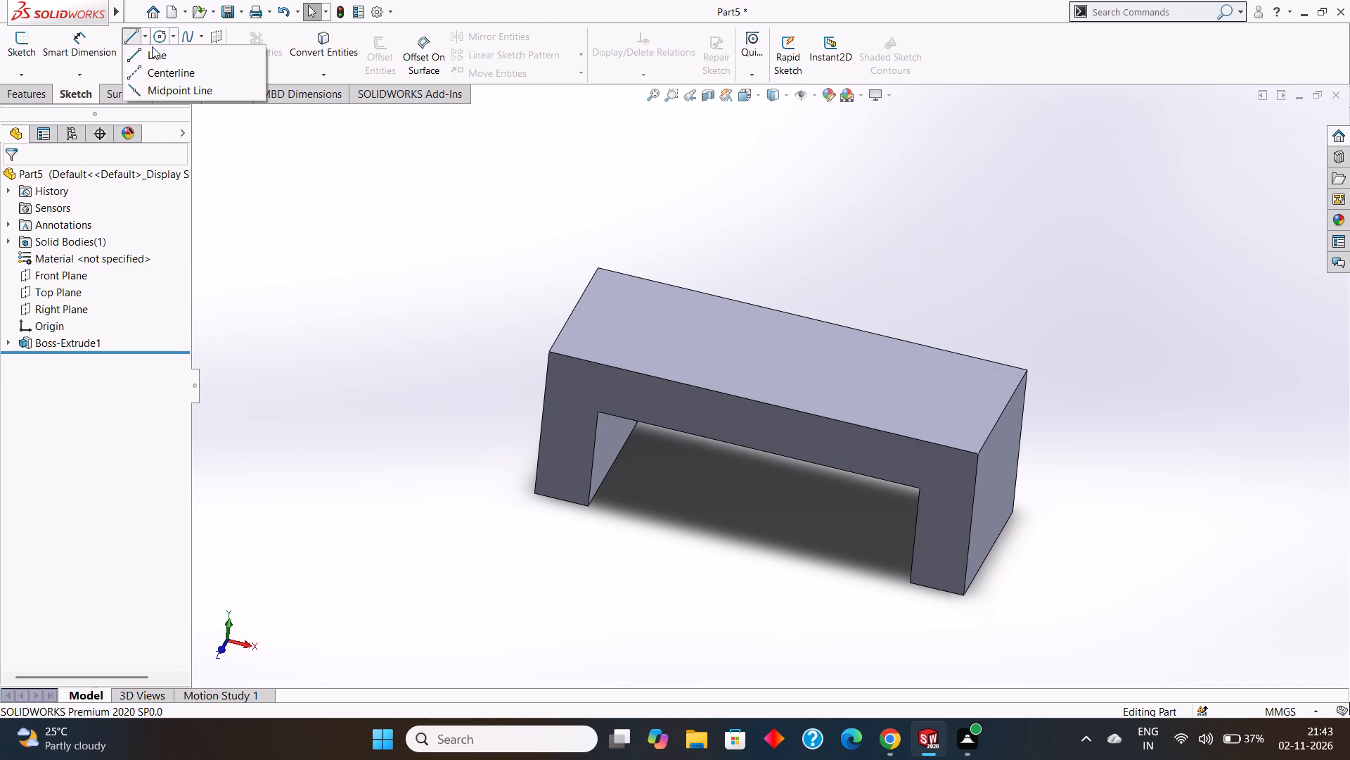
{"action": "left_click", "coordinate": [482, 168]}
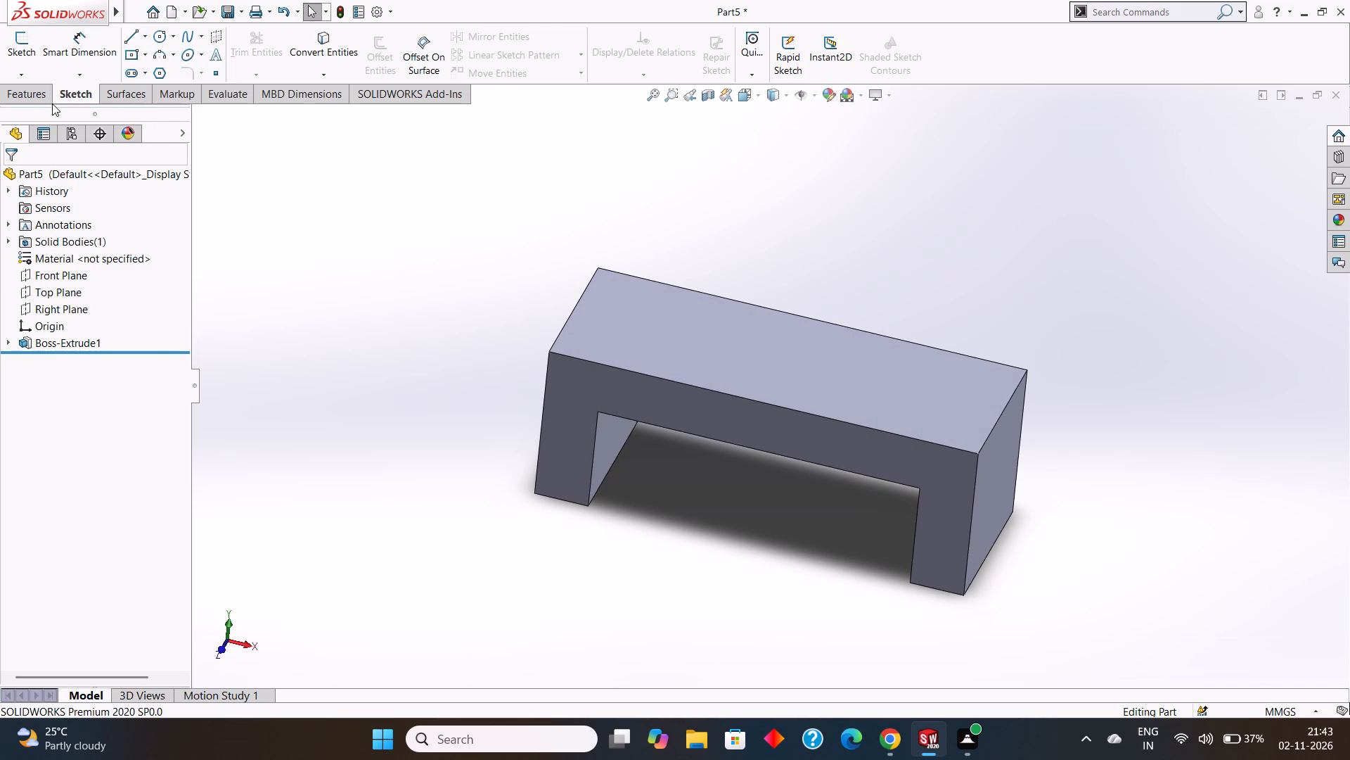
Start a new reference plane offset from the Top Plane.
{"action": "left_click", "coordinate": [30, 94]}
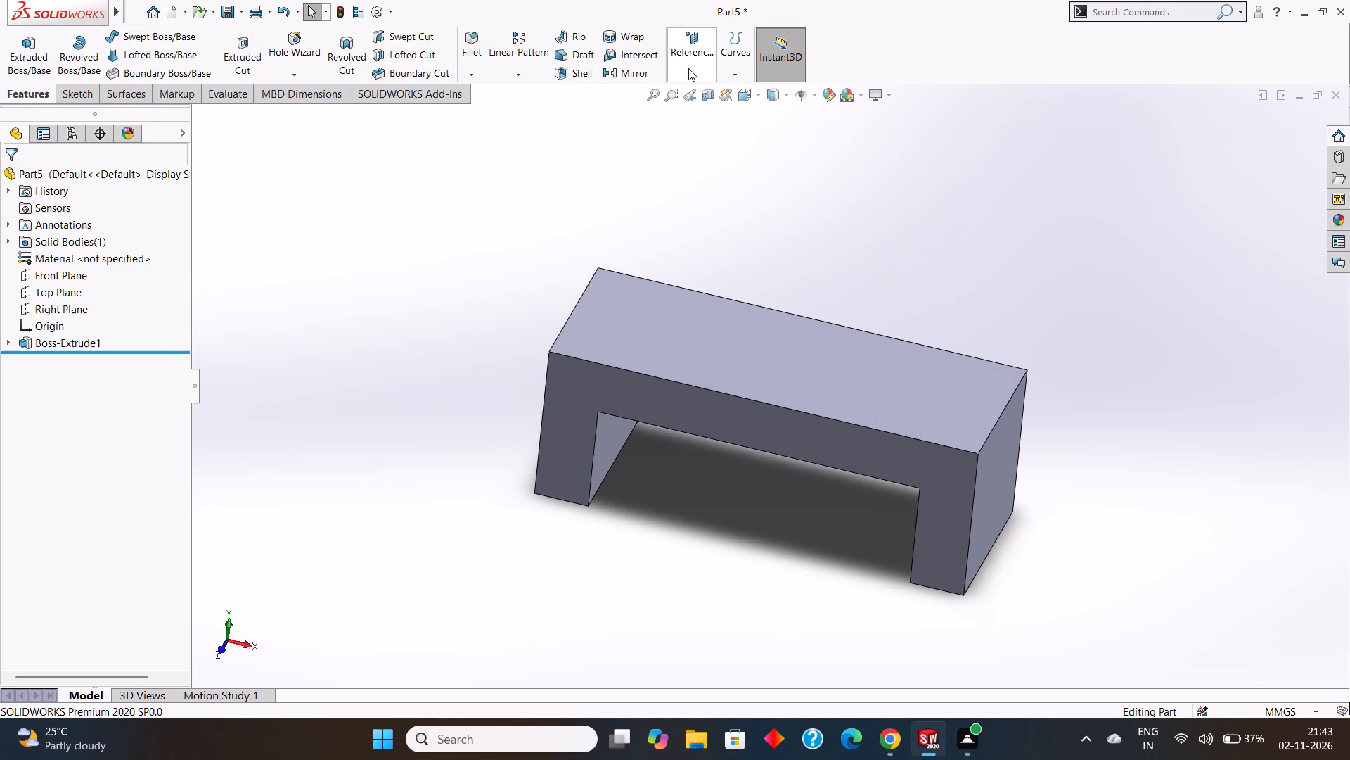
{"action": "left_click", "coordinate": [699, 72]}
{"action": "left_click", "coordinate": [712, 94]}
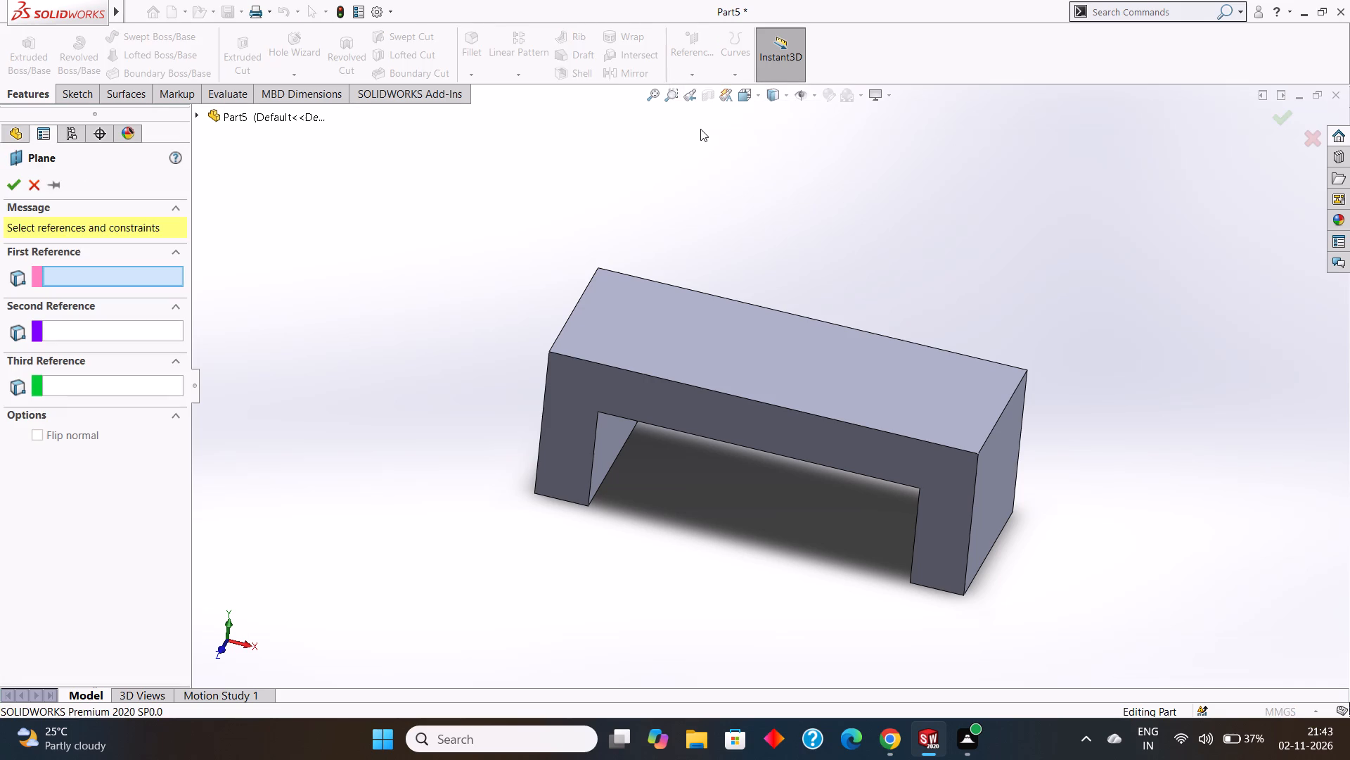
{"action": "left_click", "coordinate": [193, 111]}
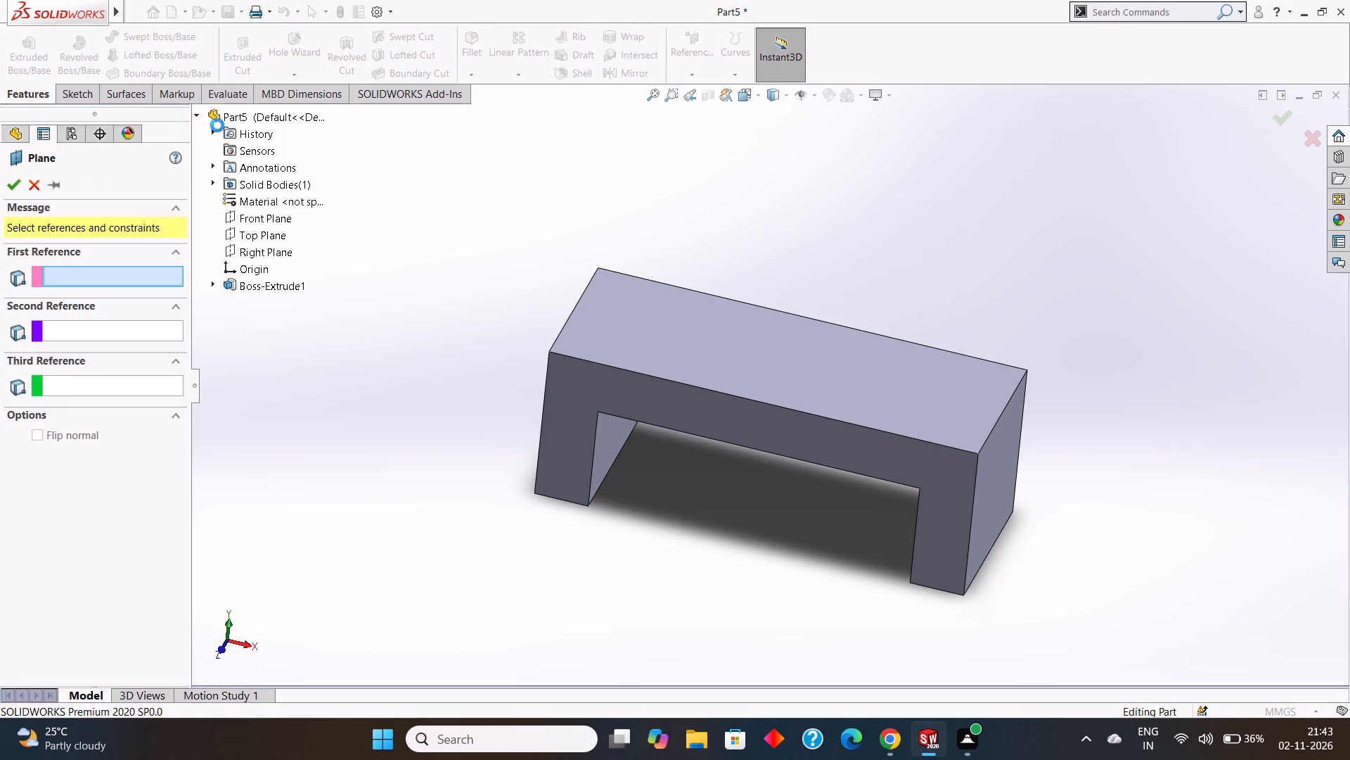
{"action": "left_click", "coordinate": [266, 236]}
{"action": "middle_click_drag", "start_coordinate": [435, 251], "coordinate": [439, 173]}
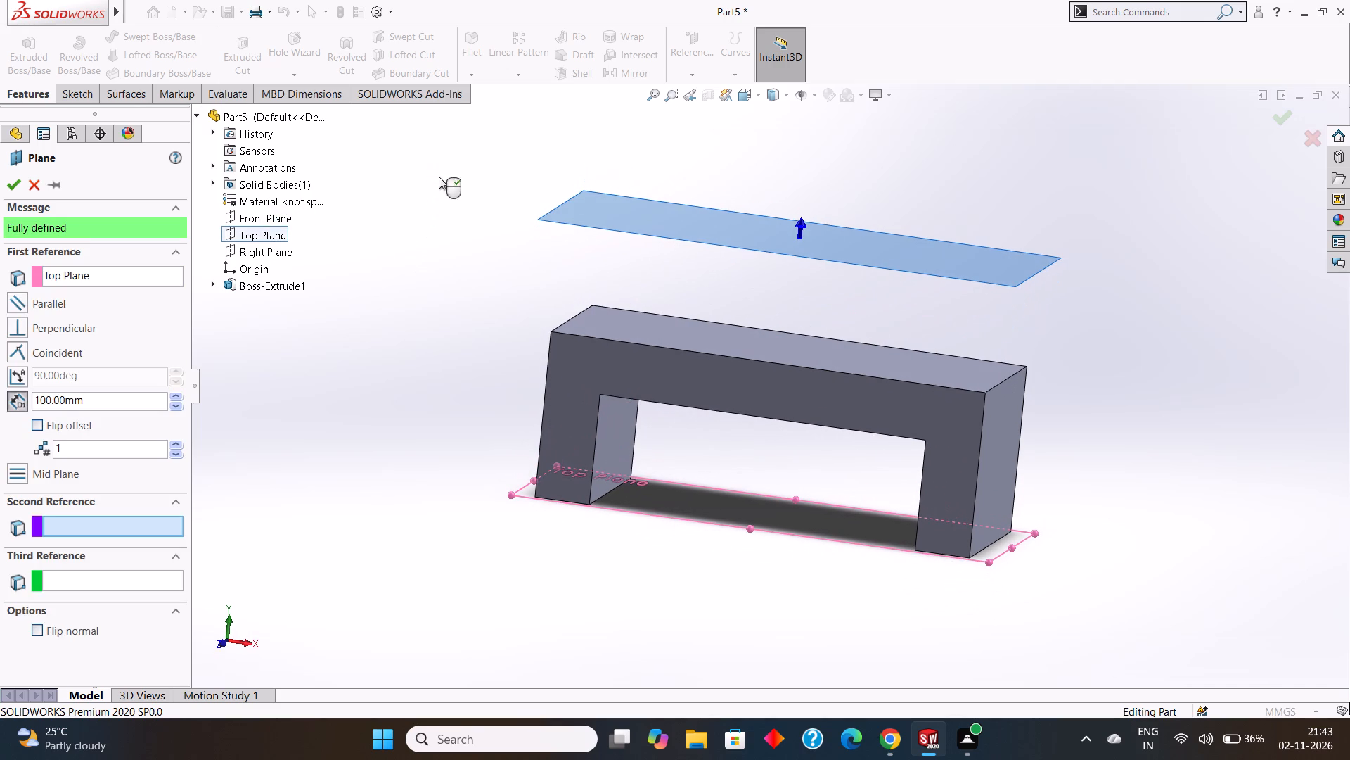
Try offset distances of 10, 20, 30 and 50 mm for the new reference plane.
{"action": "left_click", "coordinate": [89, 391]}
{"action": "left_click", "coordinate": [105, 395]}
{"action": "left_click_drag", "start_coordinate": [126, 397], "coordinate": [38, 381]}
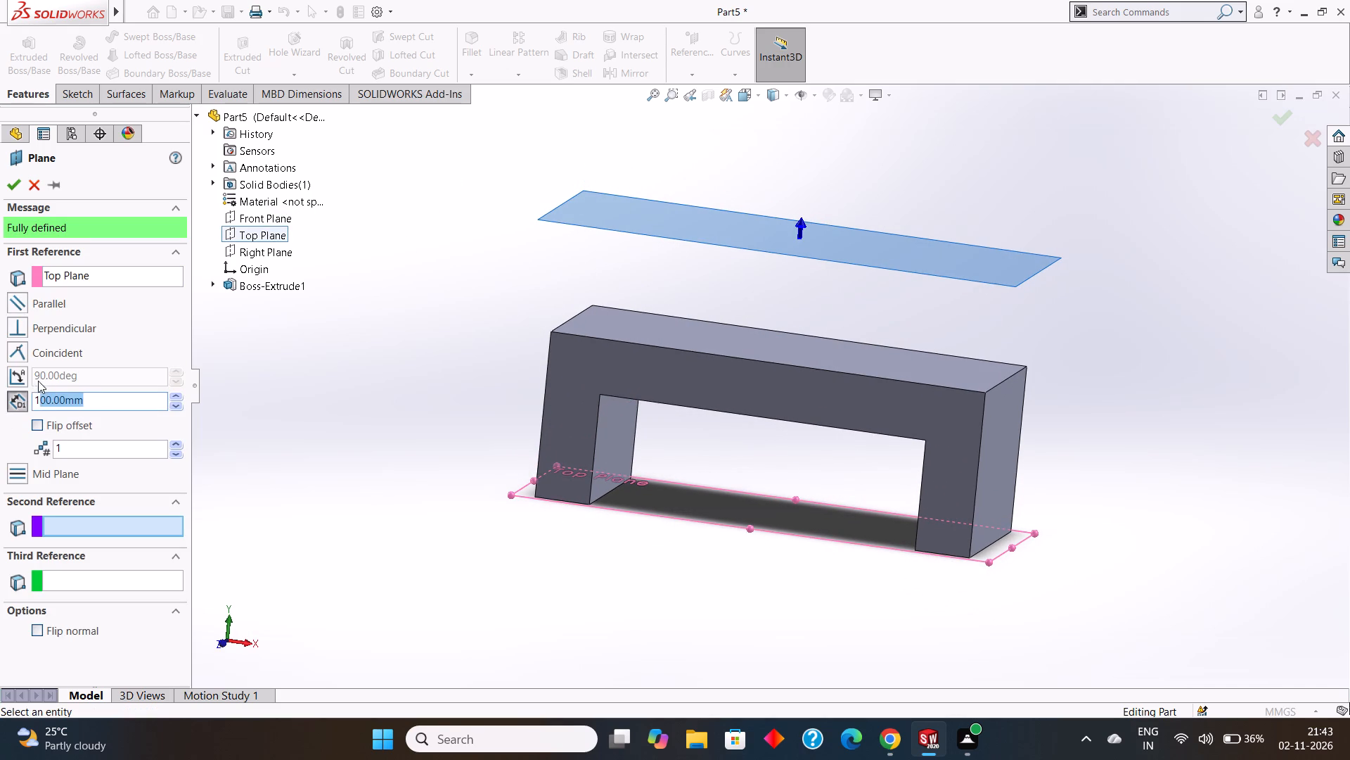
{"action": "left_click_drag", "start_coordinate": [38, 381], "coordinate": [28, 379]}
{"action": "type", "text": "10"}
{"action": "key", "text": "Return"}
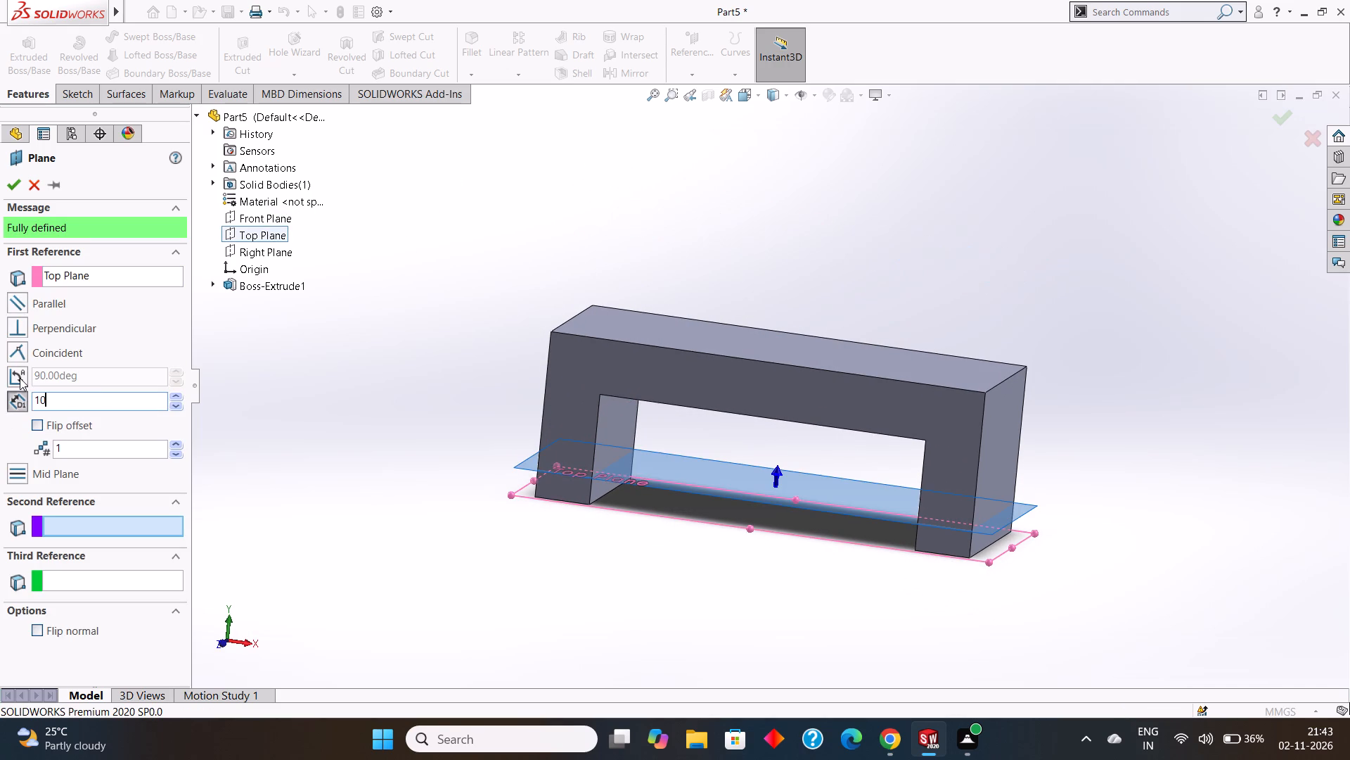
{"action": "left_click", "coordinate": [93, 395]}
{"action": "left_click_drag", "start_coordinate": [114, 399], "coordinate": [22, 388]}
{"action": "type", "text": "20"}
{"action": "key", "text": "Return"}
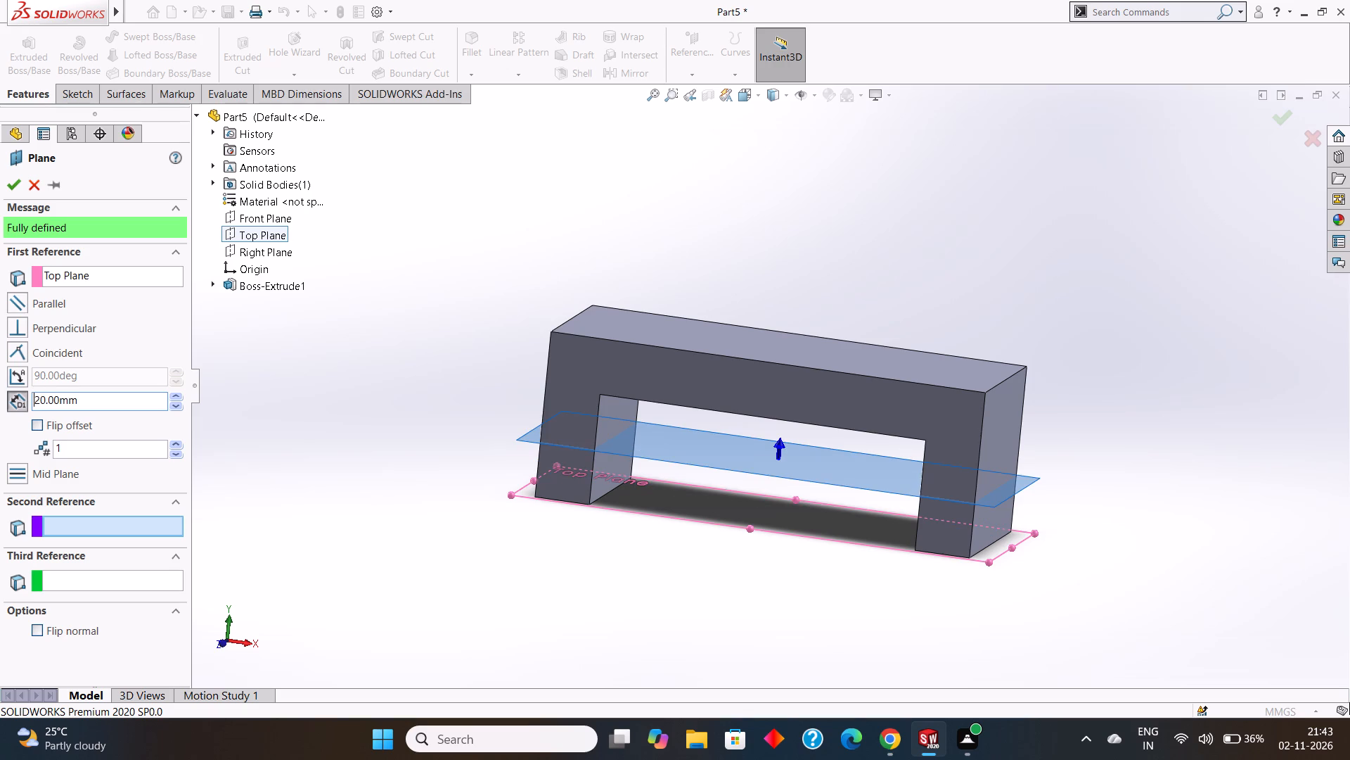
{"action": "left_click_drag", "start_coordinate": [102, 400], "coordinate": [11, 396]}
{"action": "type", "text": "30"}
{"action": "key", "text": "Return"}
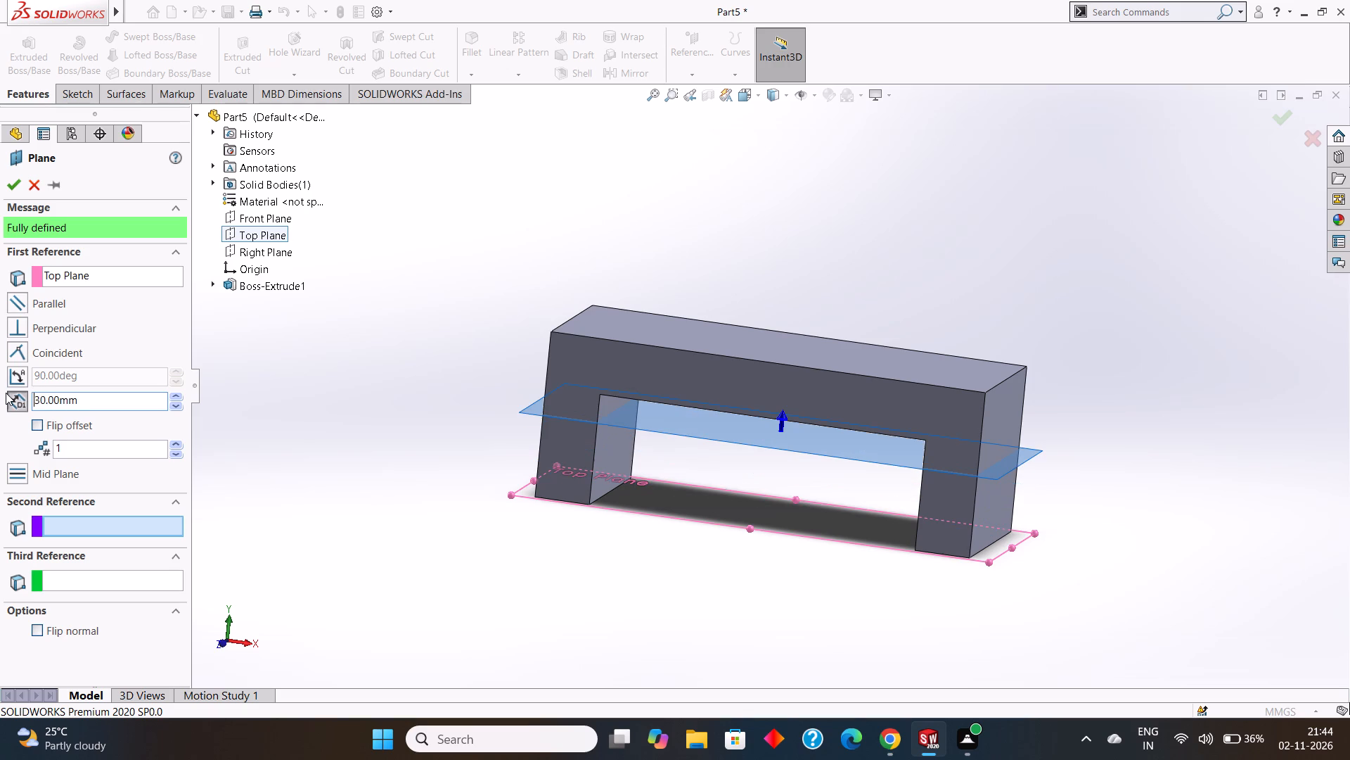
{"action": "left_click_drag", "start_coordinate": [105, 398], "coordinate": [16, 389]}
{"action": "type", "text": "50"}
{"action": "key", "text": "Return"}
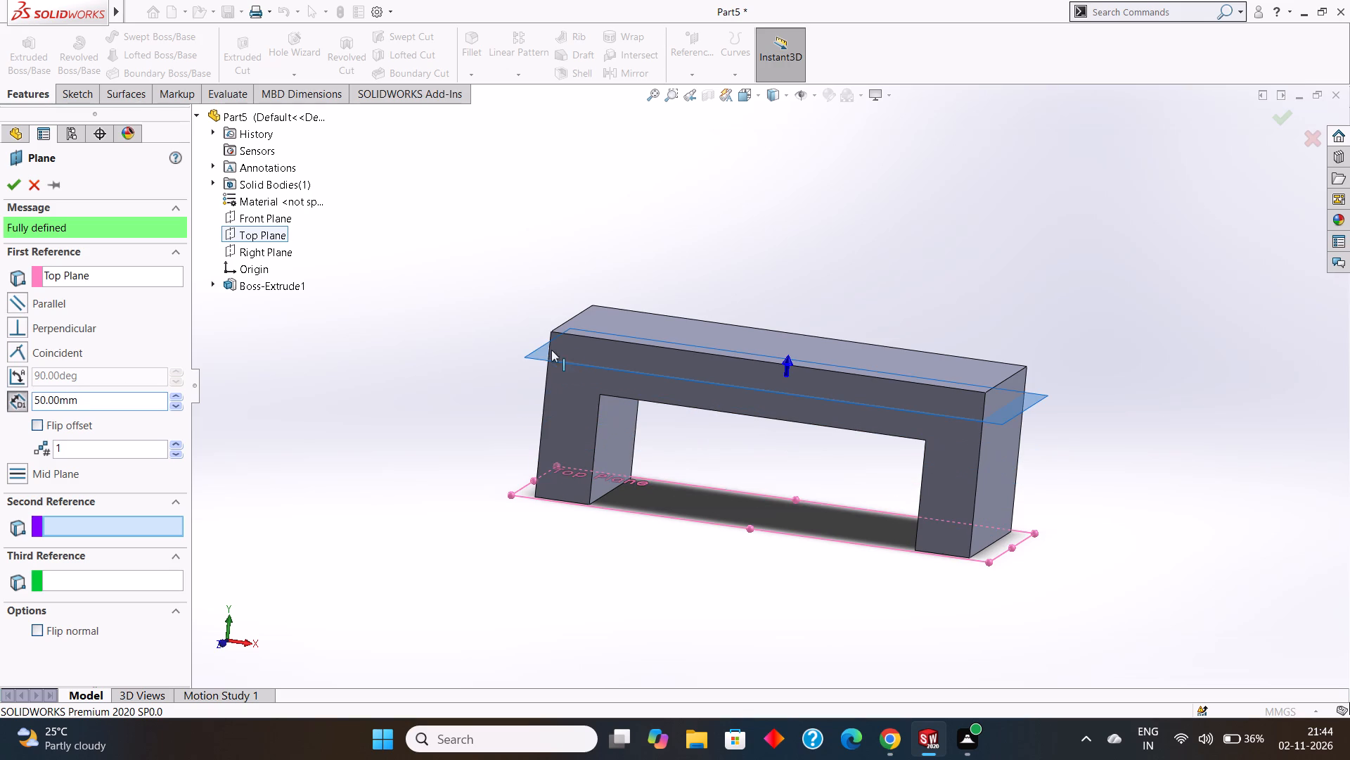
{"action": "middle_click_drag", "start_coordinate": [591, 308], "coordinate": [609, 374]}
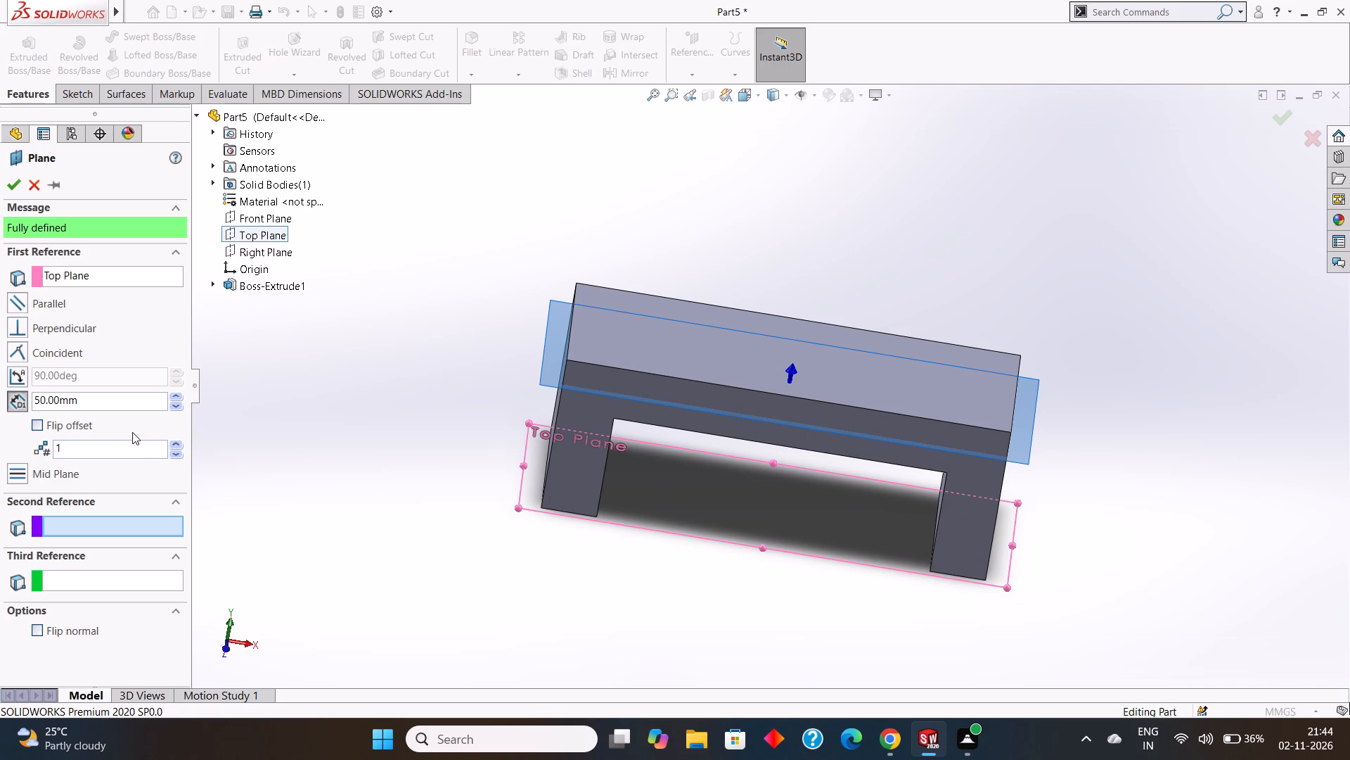
Set the plane's offset from the Top Plane to 60 mm, level with the part's top face, and create it.
{"action": "left_click_drag", "start_coordinate": [96, 404], "coordinate": [20, 391]}
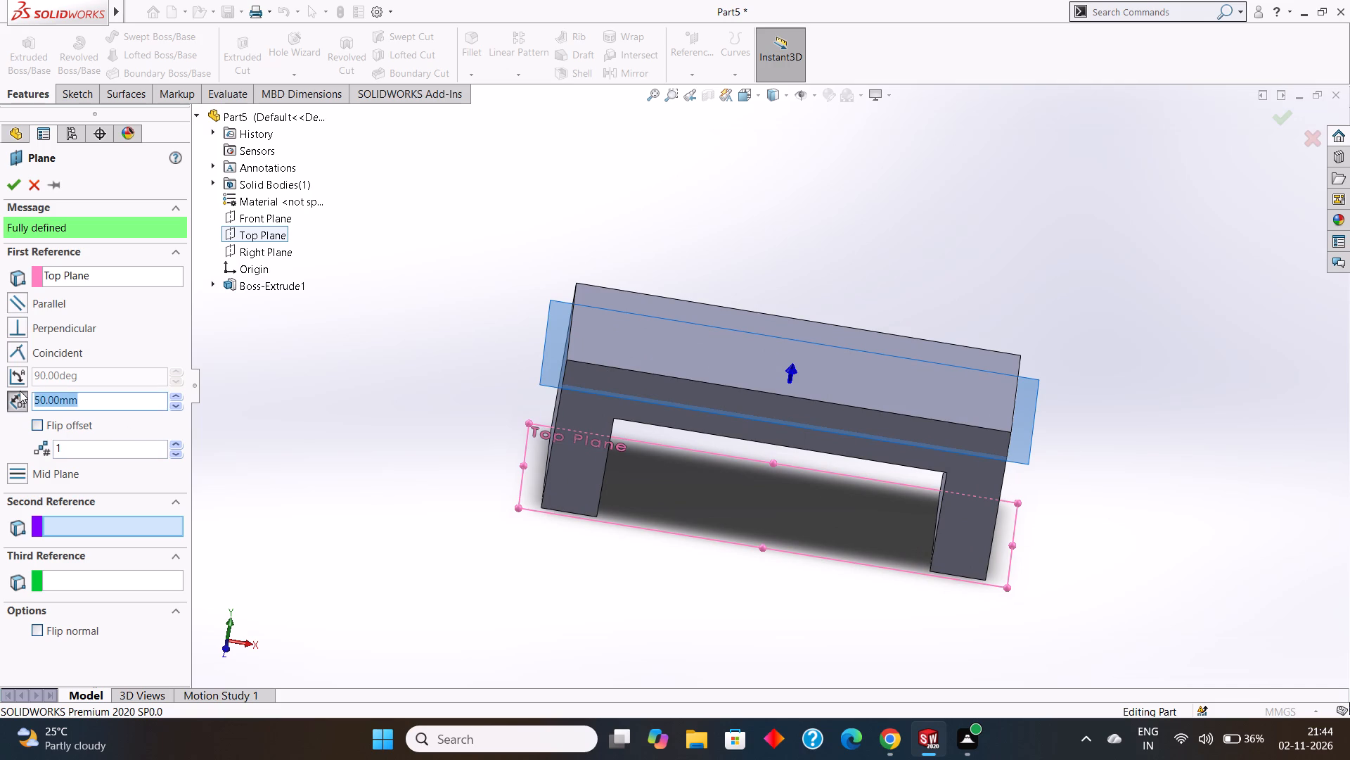
{"action": "type", "text": "60"}
{"action": "key", "text": "Return"}
{"action": "scroll", "coordinate": [668, 430], "scroll_direction": "down", "scroll_amount": 1}
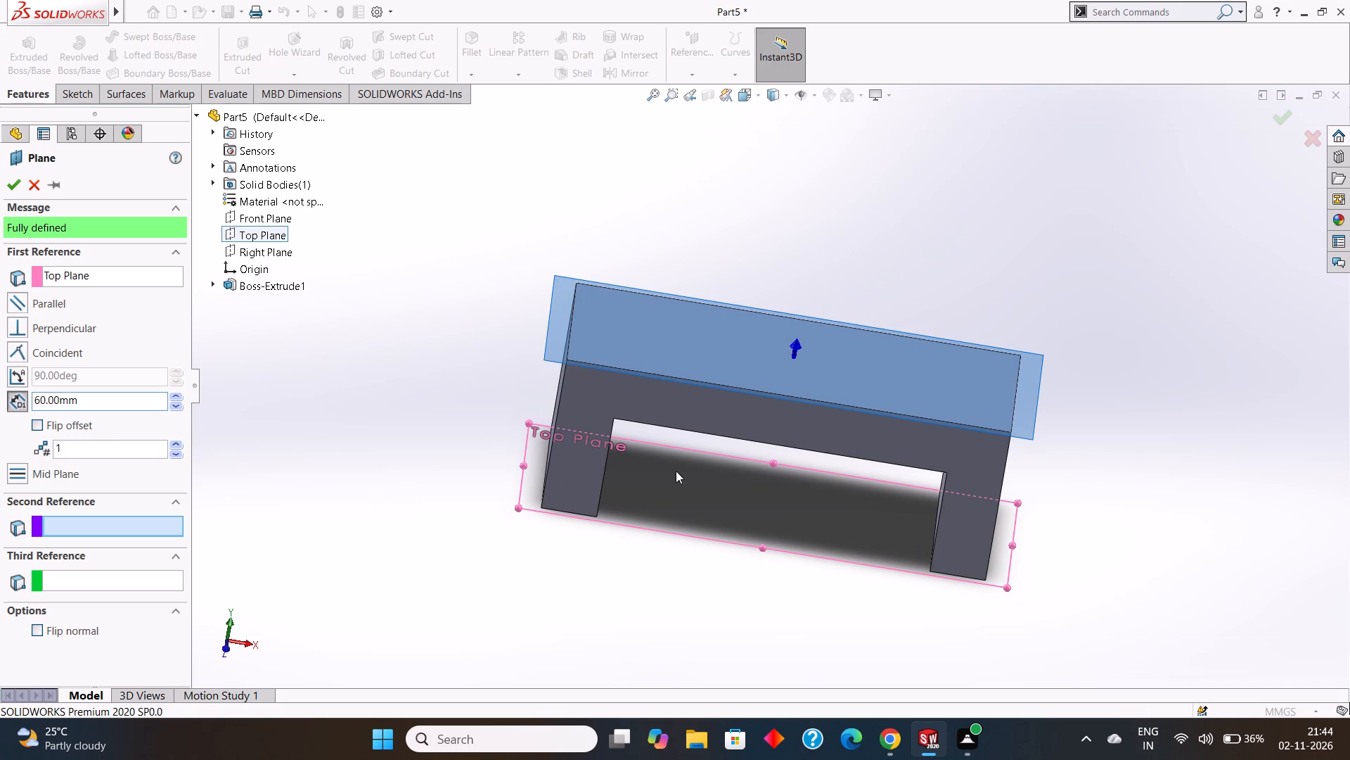
{"action": "middle_click_drag", "start_coordinate": [676, 476], "coordinate": [676, 367]}
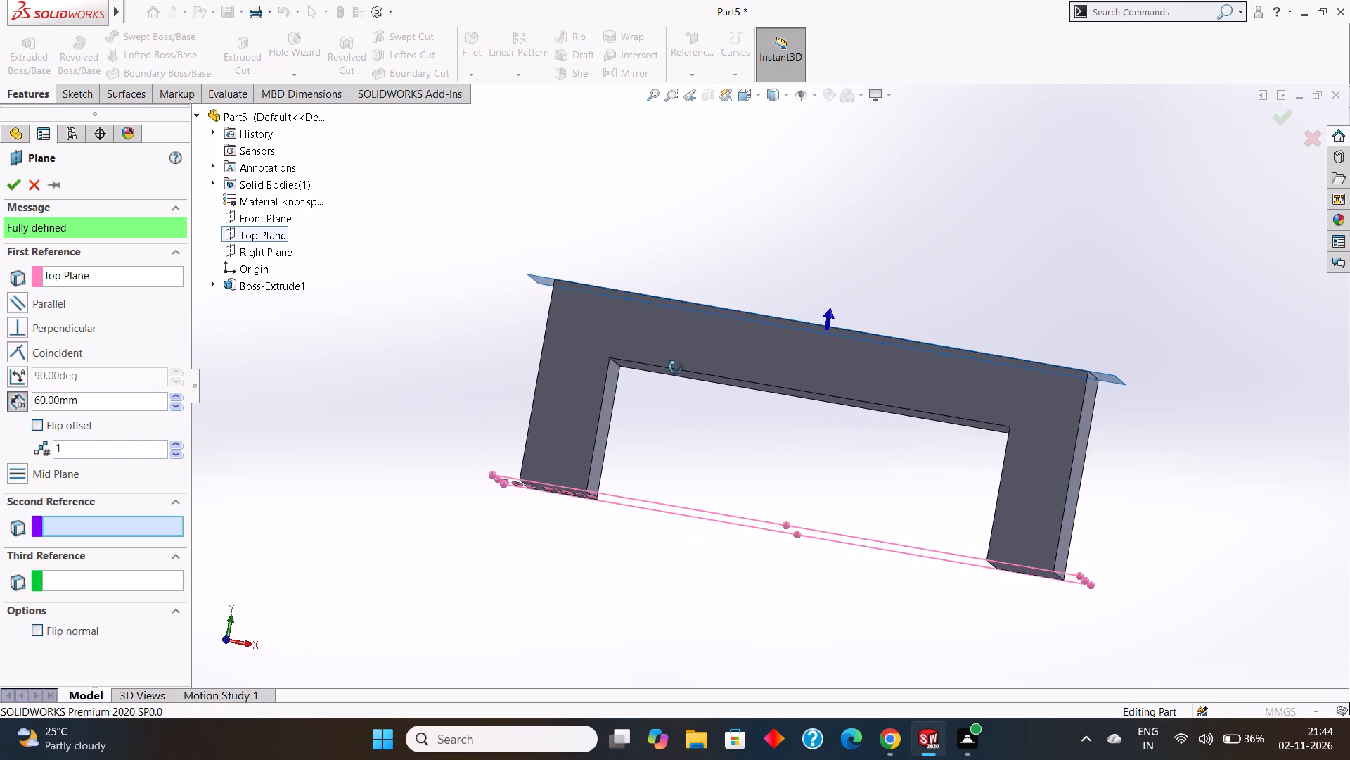
{"action": "middle_click_drag", "start_coordinate": [676, 367], "coordinate": [671, 545]}
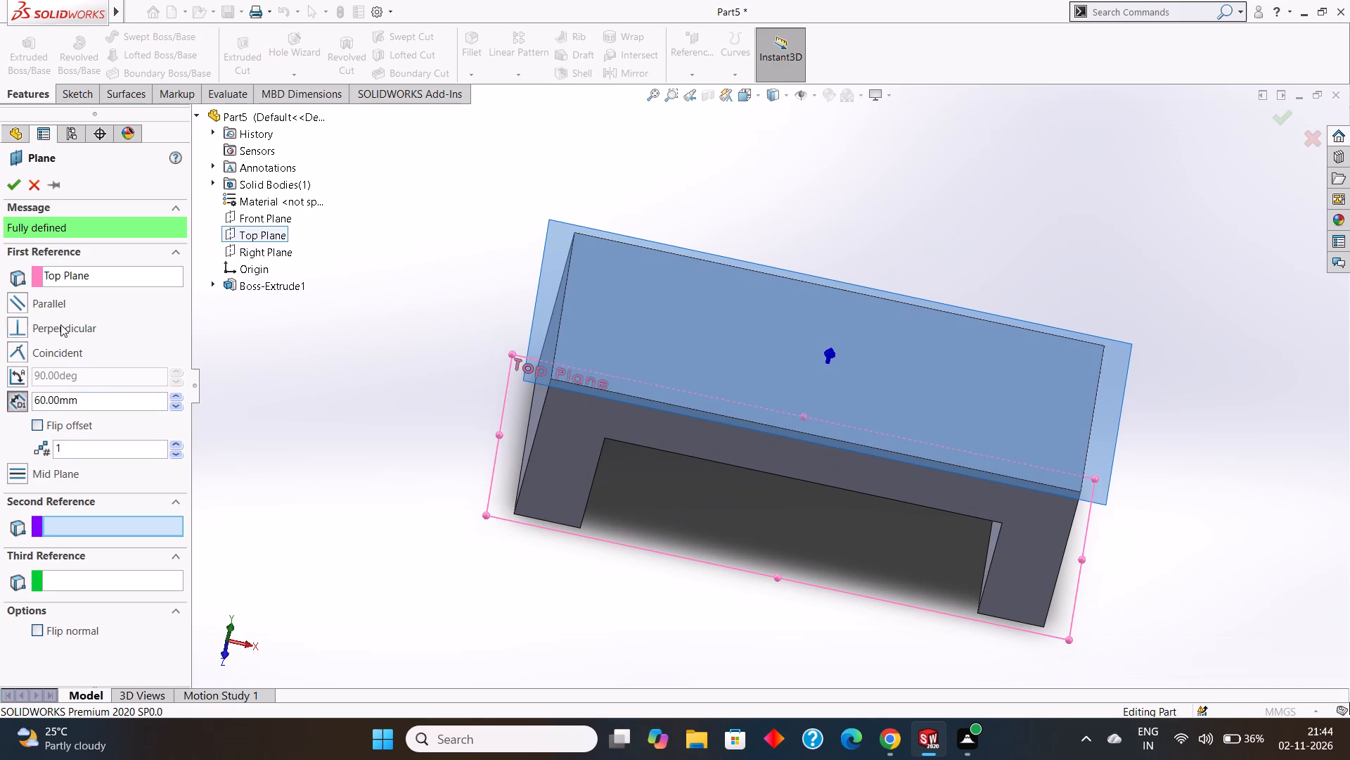
{"action": "left_click", "coordinate": [8, 191]}
{"action": "left_click", "coordinate": [789, 182]}
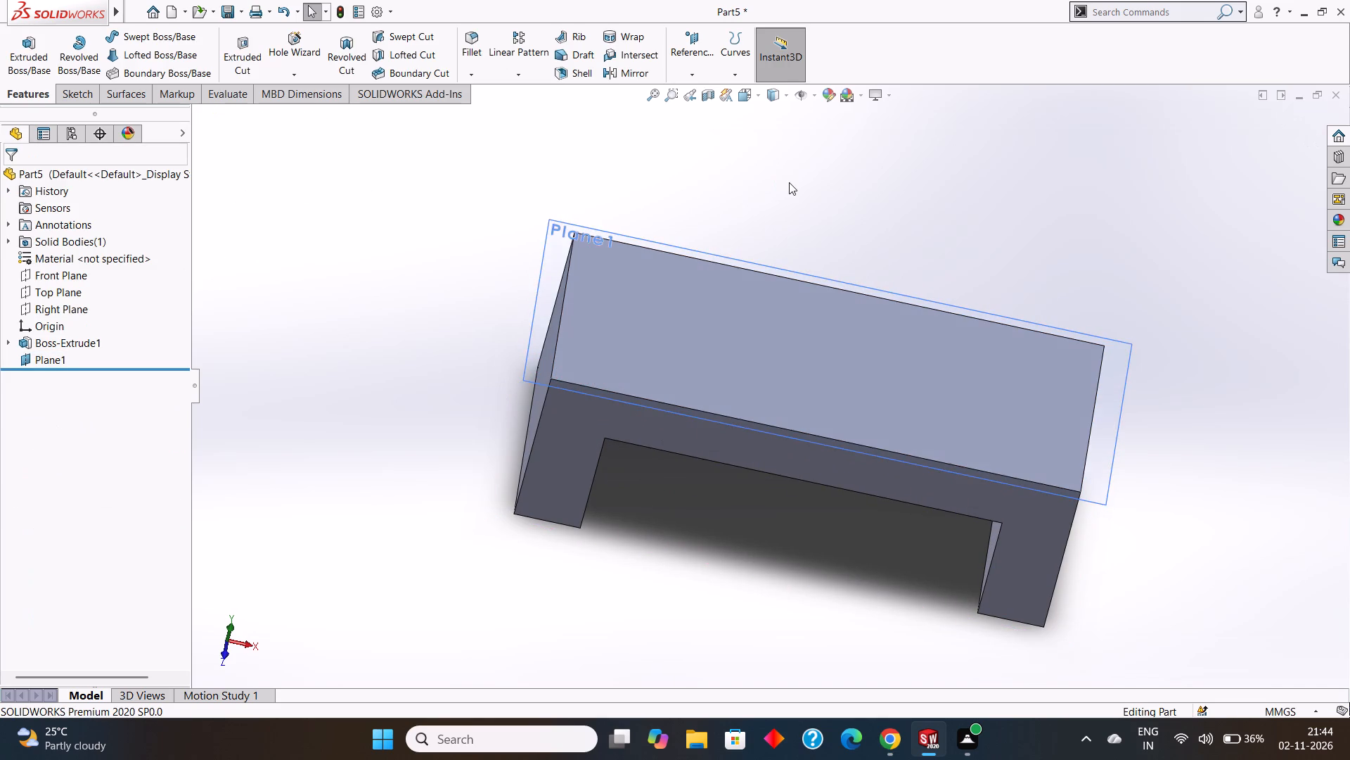
Open a new sketch on the offset plane at the part's top face.
{"action": "middle_click_drag", "start_coordinate": [849, 192], "coordinate": [861, 265]}
{"action": "middle_click_drag", "start_coordinate": [859, 248], "coordinate": [834, 246]}
{"action": "scroll", "coordinate": [688, 223], "scroll_direction": "down", "scroll_amount": 2}
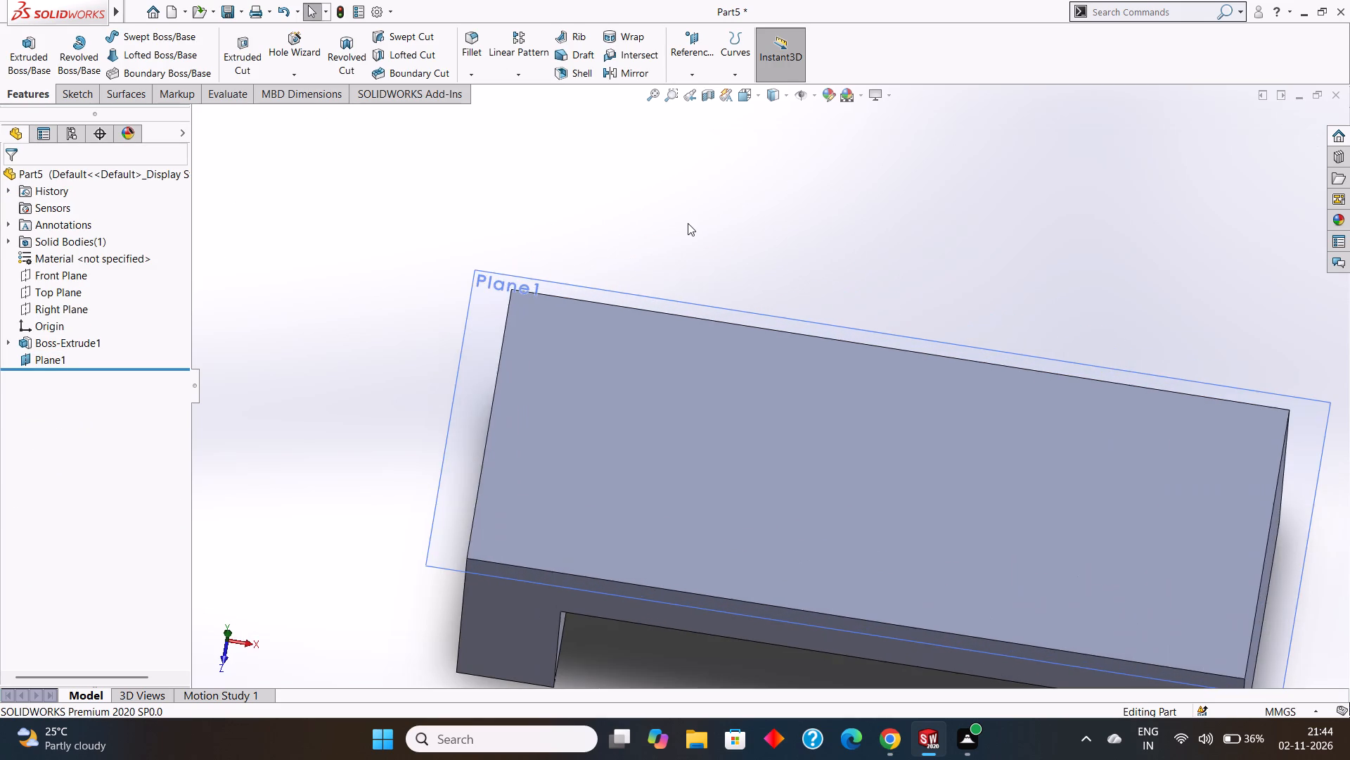
{"action": "middle_click_drag", "start_coordinate": [688, 223], "coordinate": [689, 230]}
{"action": "left_click", "coordinate": [476, 283]}
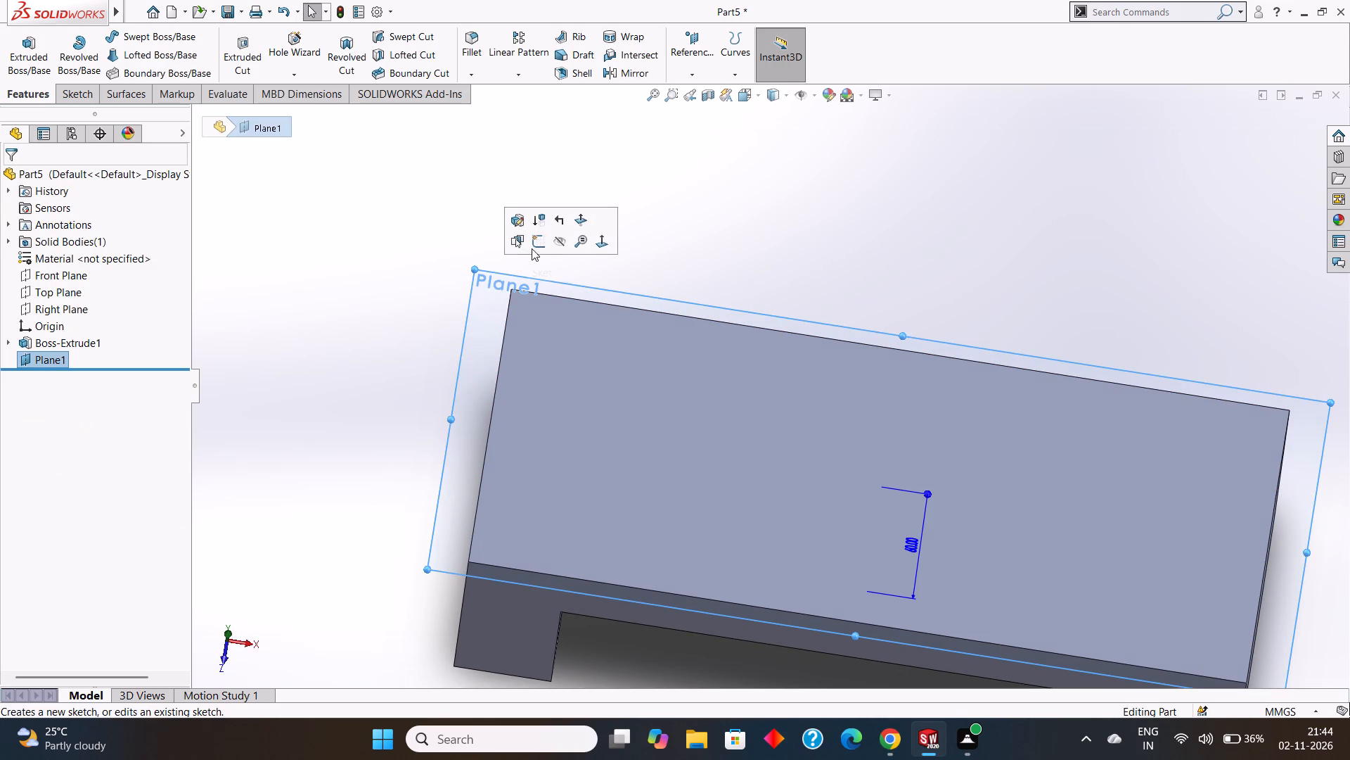
{"action": "left_click", "coordinate": [539, 245]}
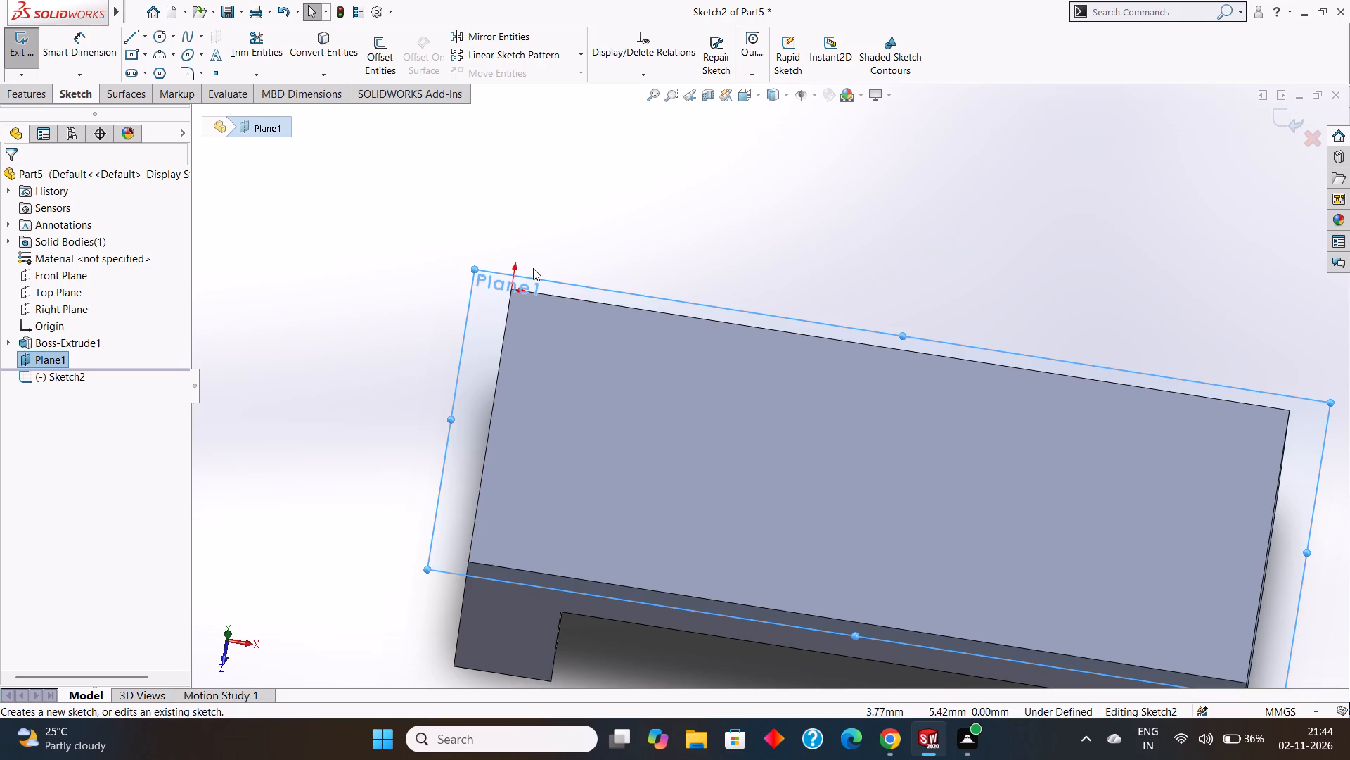
{"action": "key", "text": "ctrl+8"}
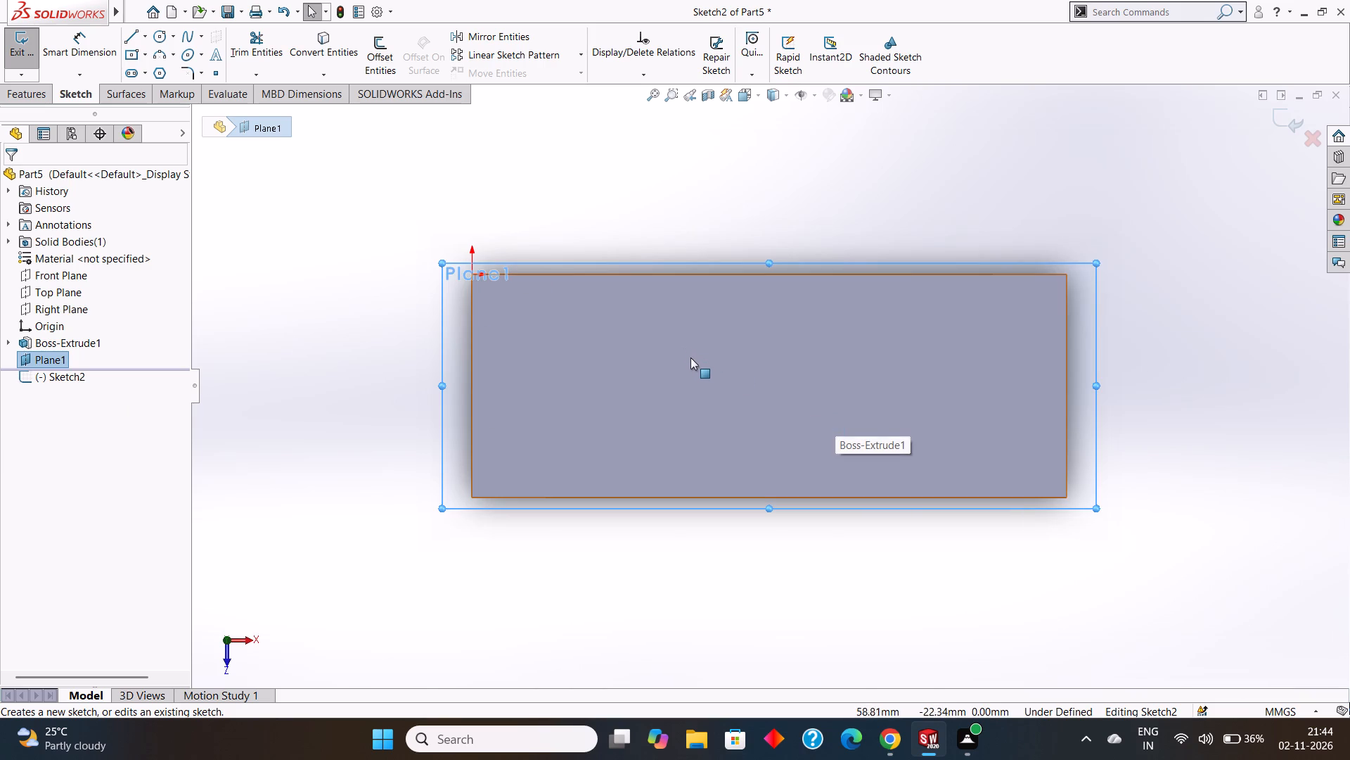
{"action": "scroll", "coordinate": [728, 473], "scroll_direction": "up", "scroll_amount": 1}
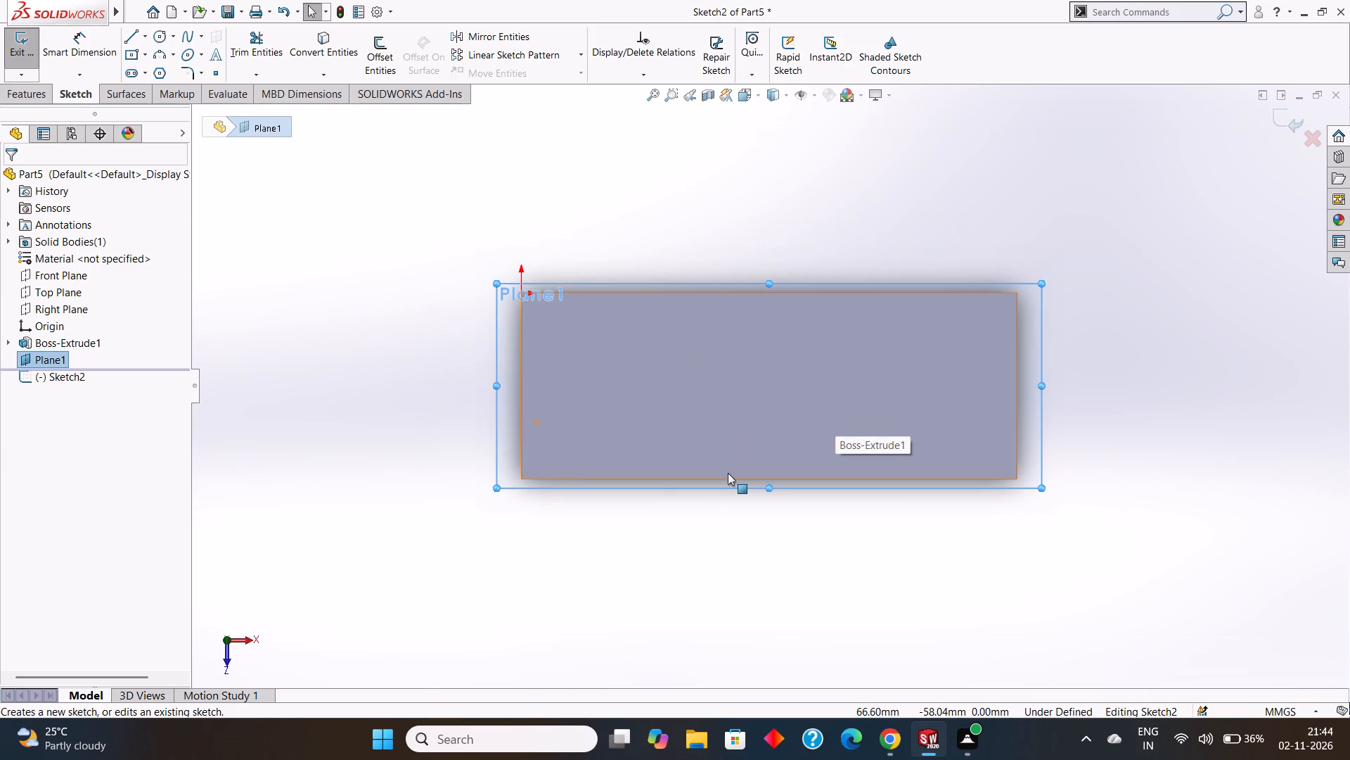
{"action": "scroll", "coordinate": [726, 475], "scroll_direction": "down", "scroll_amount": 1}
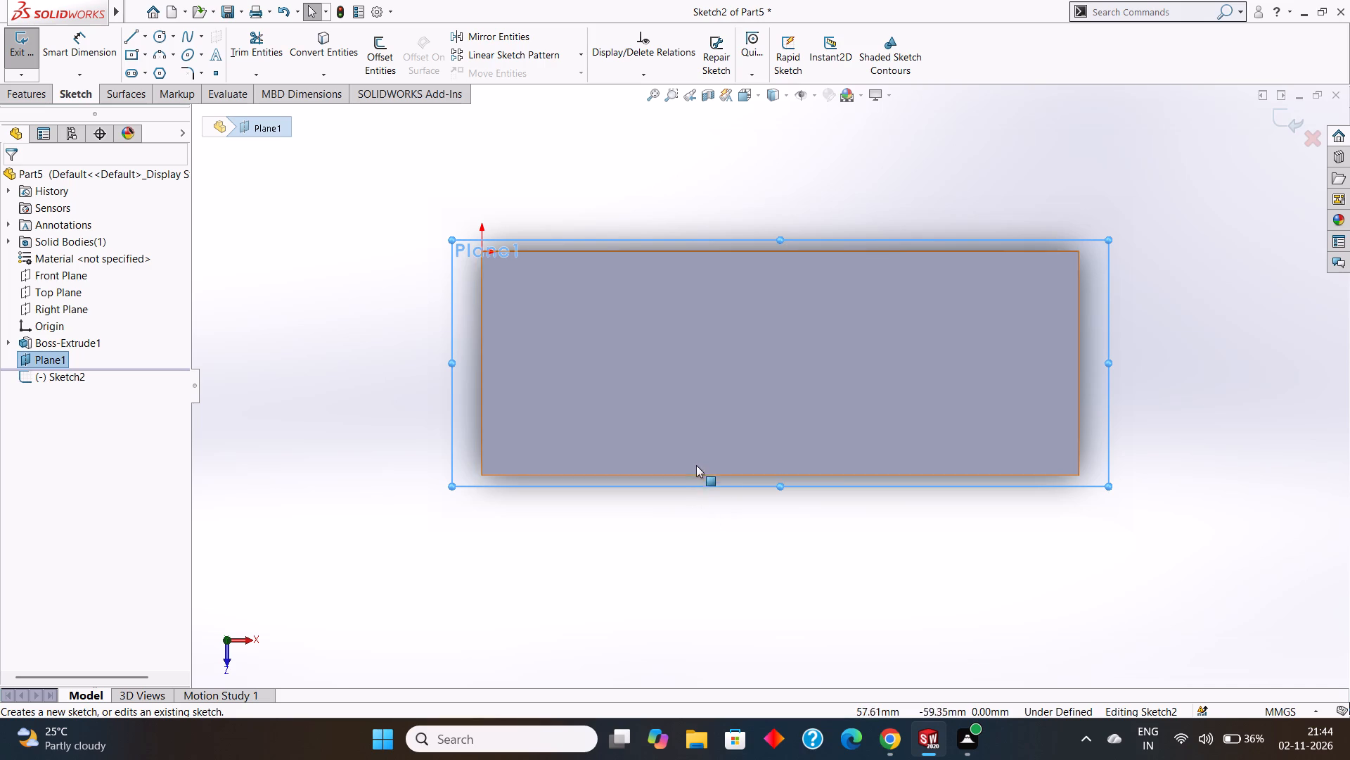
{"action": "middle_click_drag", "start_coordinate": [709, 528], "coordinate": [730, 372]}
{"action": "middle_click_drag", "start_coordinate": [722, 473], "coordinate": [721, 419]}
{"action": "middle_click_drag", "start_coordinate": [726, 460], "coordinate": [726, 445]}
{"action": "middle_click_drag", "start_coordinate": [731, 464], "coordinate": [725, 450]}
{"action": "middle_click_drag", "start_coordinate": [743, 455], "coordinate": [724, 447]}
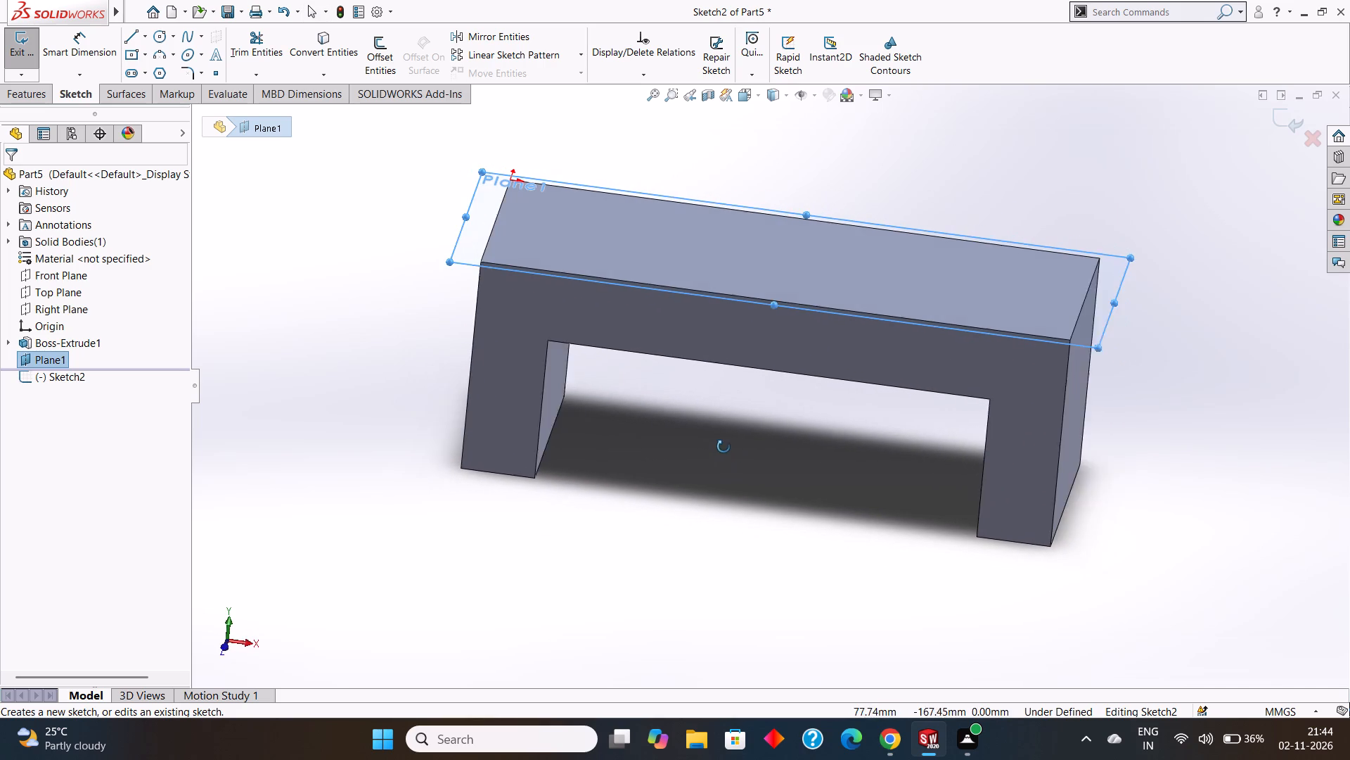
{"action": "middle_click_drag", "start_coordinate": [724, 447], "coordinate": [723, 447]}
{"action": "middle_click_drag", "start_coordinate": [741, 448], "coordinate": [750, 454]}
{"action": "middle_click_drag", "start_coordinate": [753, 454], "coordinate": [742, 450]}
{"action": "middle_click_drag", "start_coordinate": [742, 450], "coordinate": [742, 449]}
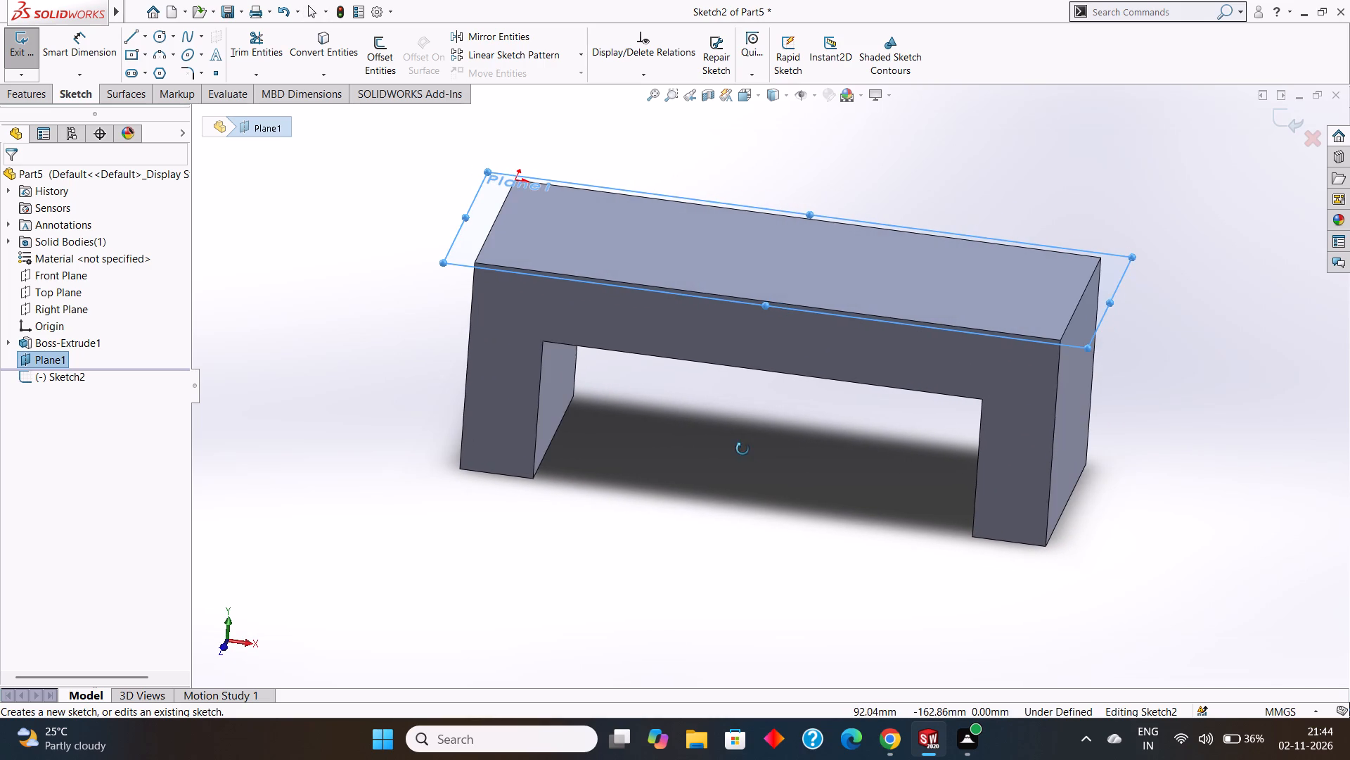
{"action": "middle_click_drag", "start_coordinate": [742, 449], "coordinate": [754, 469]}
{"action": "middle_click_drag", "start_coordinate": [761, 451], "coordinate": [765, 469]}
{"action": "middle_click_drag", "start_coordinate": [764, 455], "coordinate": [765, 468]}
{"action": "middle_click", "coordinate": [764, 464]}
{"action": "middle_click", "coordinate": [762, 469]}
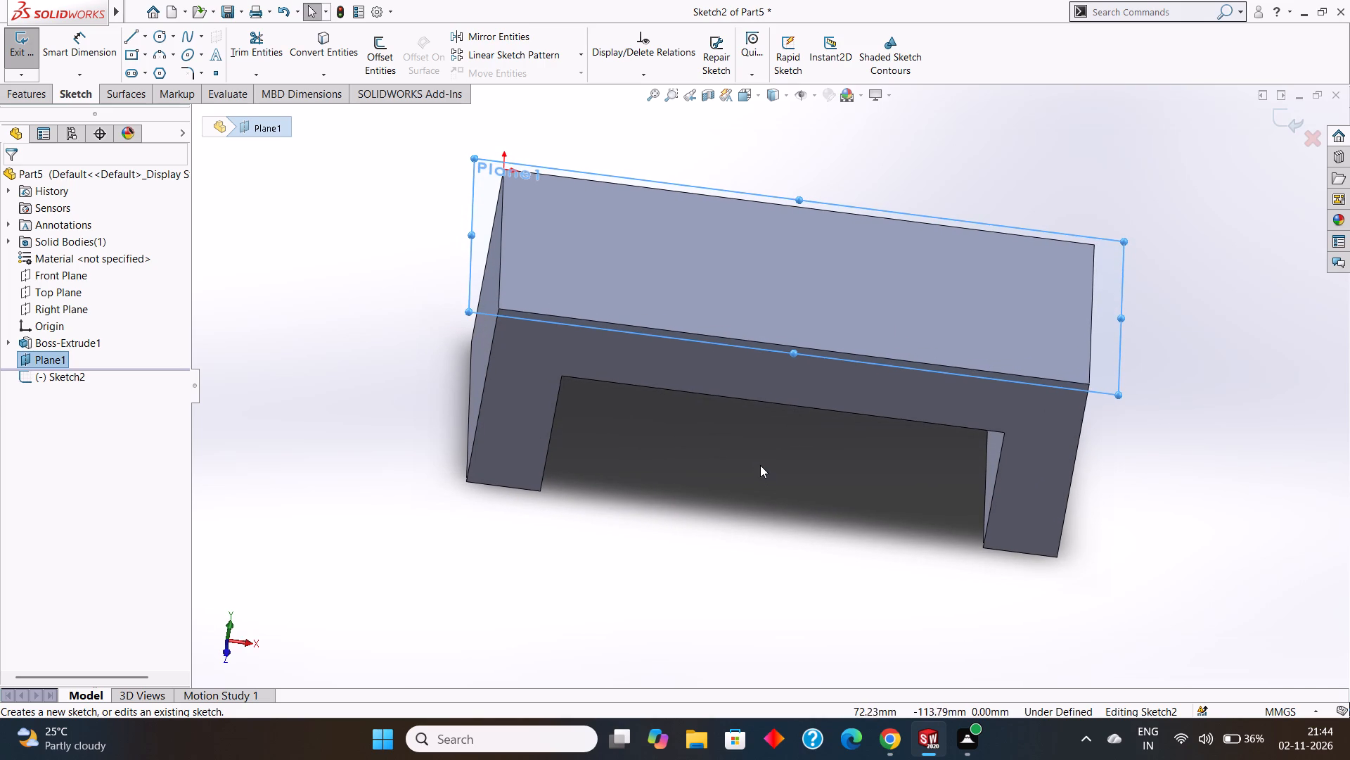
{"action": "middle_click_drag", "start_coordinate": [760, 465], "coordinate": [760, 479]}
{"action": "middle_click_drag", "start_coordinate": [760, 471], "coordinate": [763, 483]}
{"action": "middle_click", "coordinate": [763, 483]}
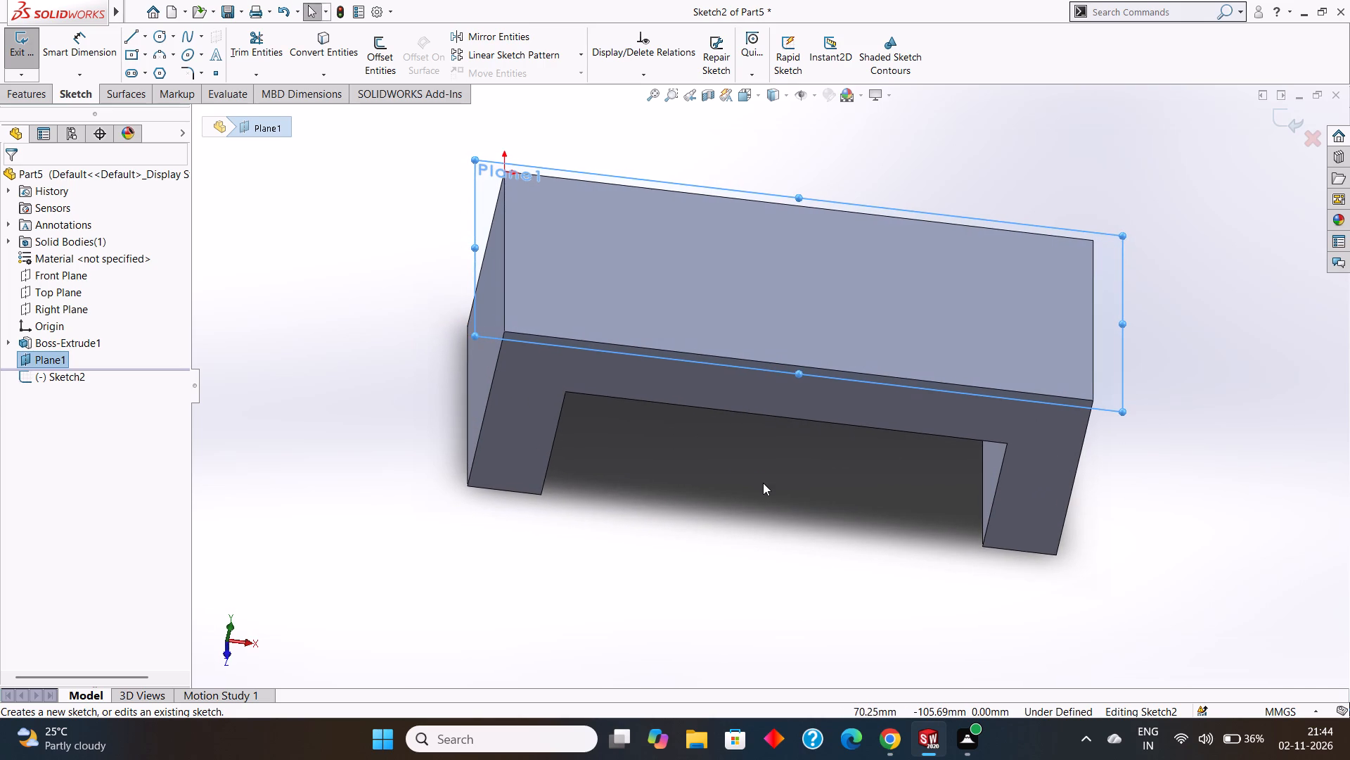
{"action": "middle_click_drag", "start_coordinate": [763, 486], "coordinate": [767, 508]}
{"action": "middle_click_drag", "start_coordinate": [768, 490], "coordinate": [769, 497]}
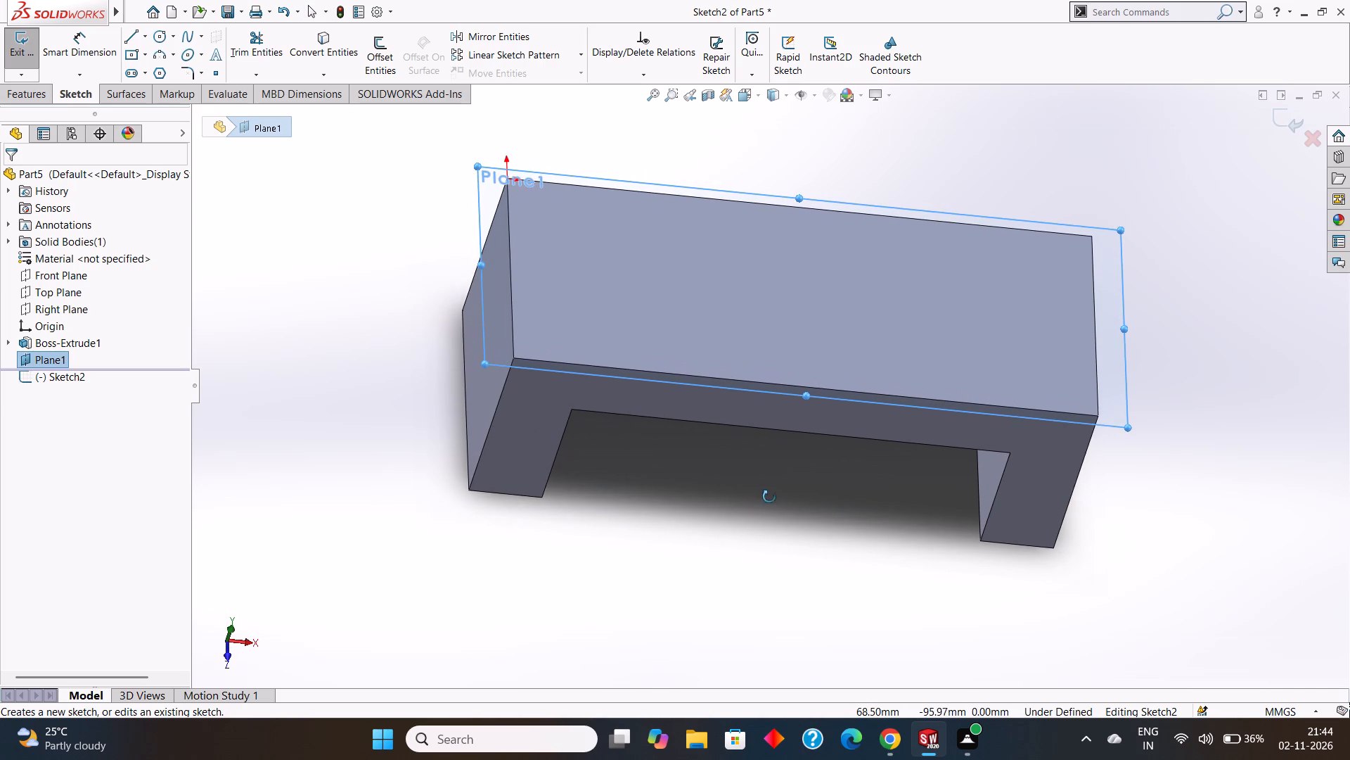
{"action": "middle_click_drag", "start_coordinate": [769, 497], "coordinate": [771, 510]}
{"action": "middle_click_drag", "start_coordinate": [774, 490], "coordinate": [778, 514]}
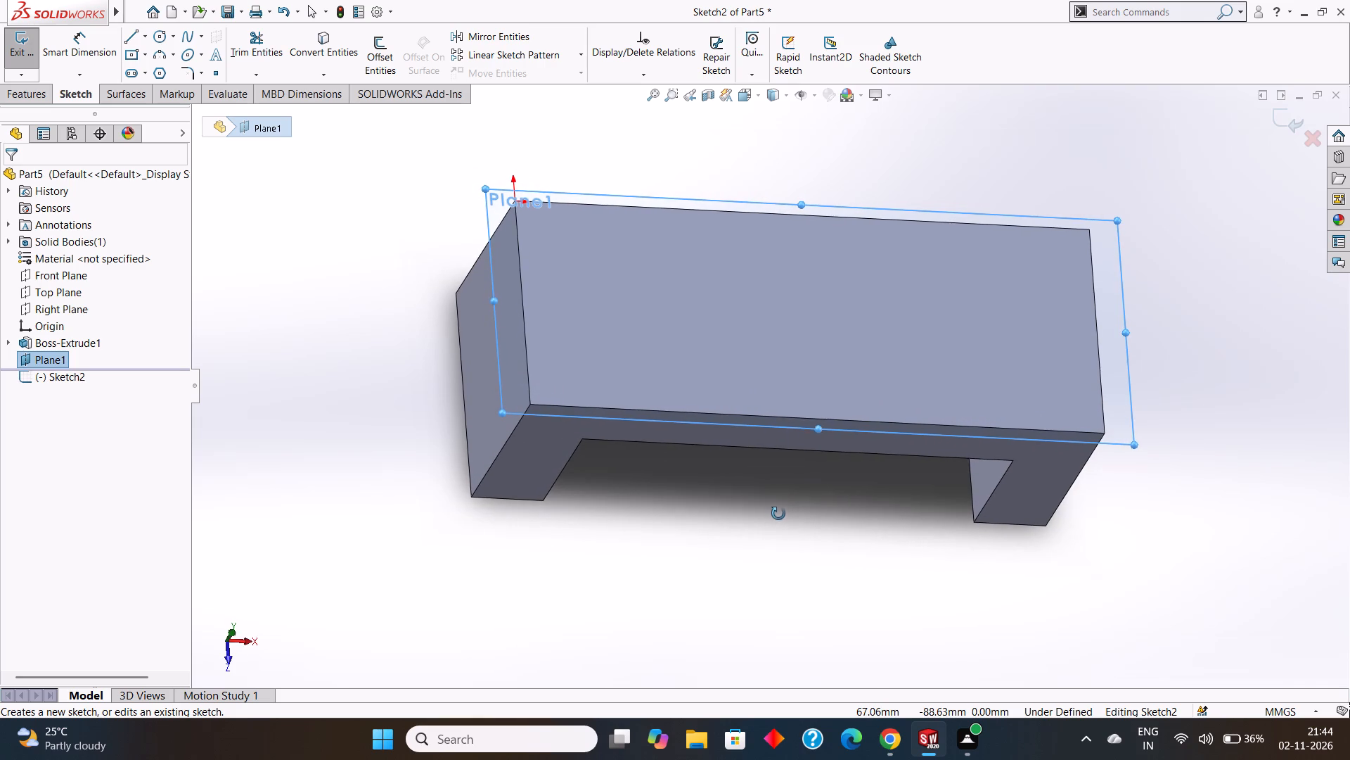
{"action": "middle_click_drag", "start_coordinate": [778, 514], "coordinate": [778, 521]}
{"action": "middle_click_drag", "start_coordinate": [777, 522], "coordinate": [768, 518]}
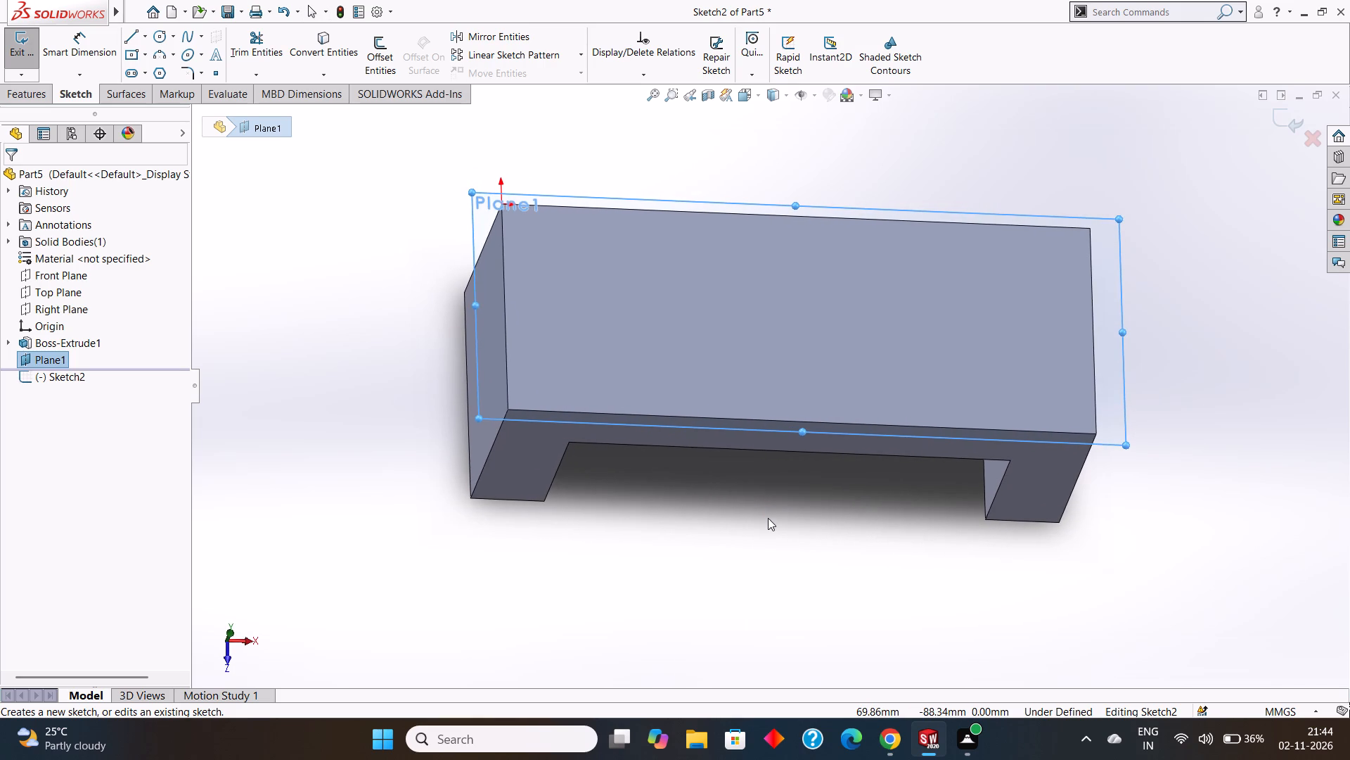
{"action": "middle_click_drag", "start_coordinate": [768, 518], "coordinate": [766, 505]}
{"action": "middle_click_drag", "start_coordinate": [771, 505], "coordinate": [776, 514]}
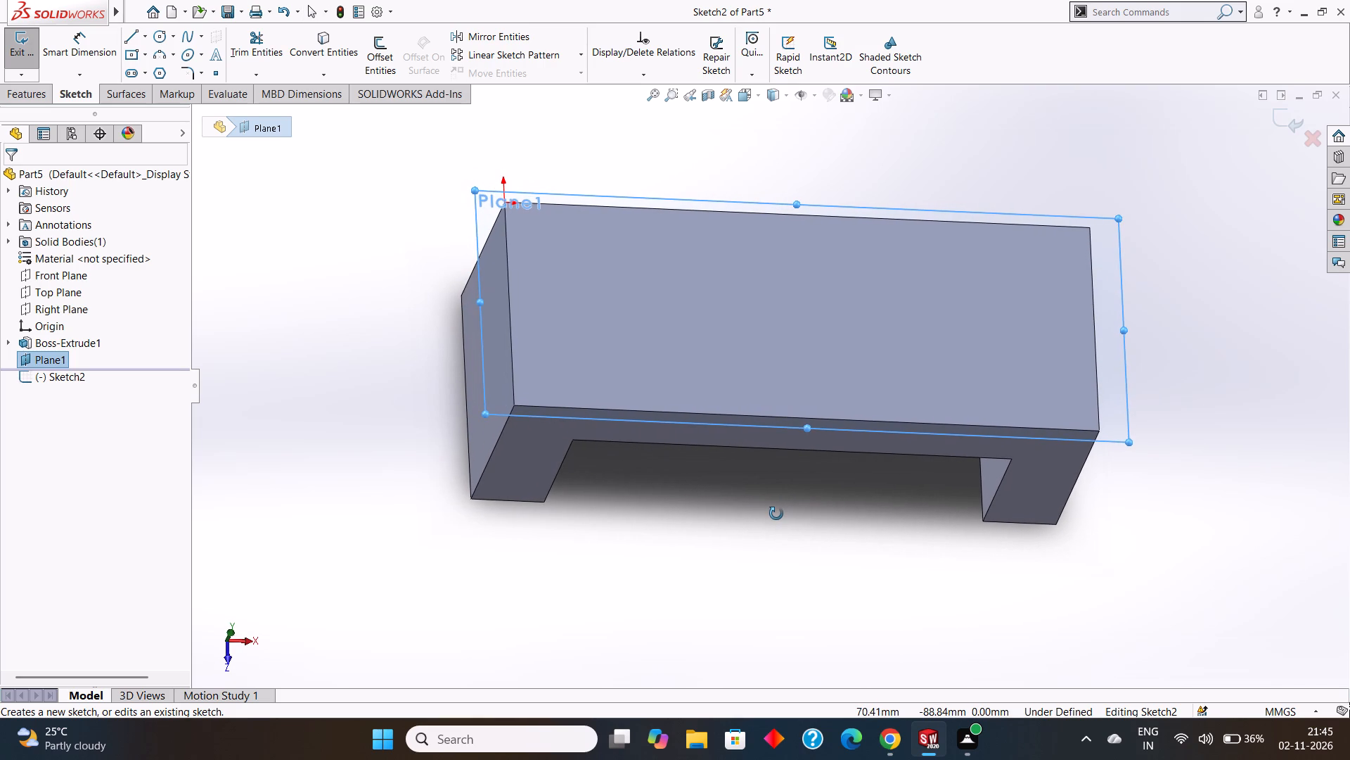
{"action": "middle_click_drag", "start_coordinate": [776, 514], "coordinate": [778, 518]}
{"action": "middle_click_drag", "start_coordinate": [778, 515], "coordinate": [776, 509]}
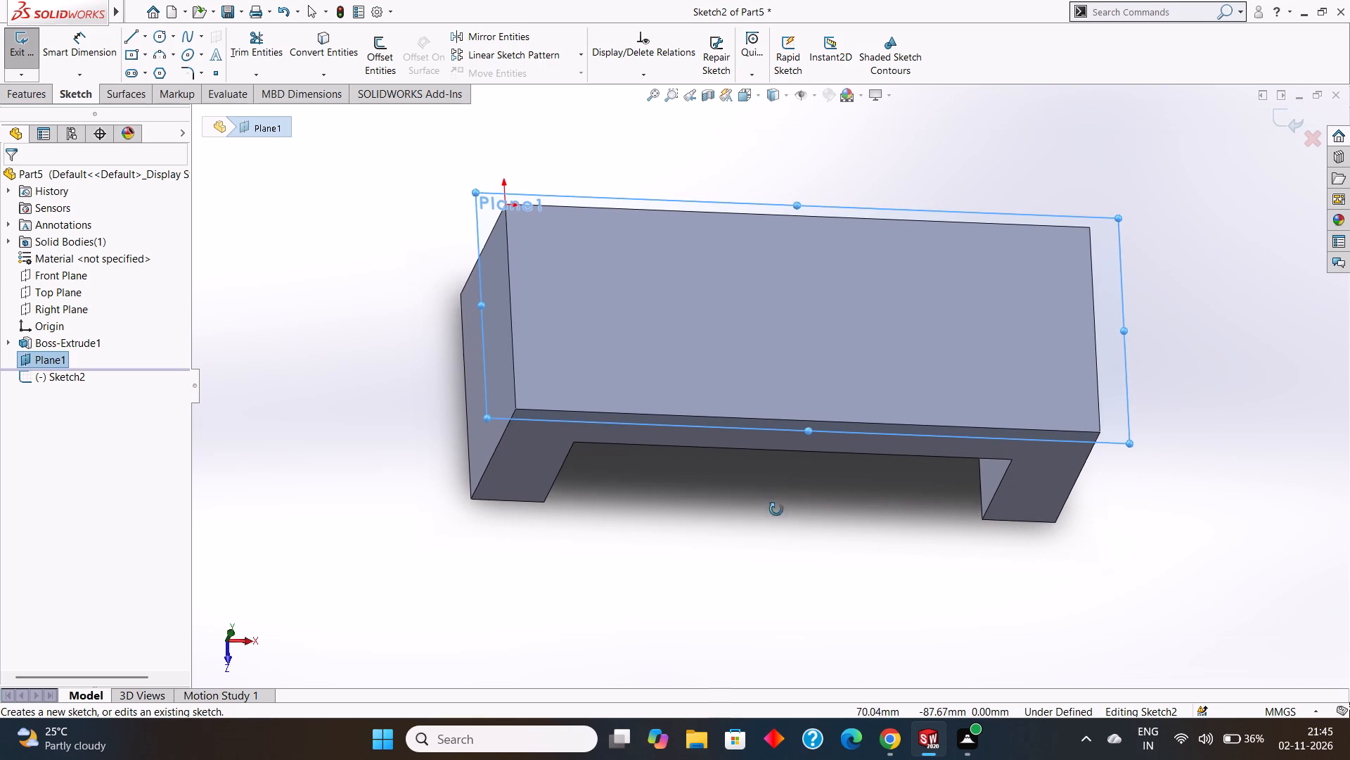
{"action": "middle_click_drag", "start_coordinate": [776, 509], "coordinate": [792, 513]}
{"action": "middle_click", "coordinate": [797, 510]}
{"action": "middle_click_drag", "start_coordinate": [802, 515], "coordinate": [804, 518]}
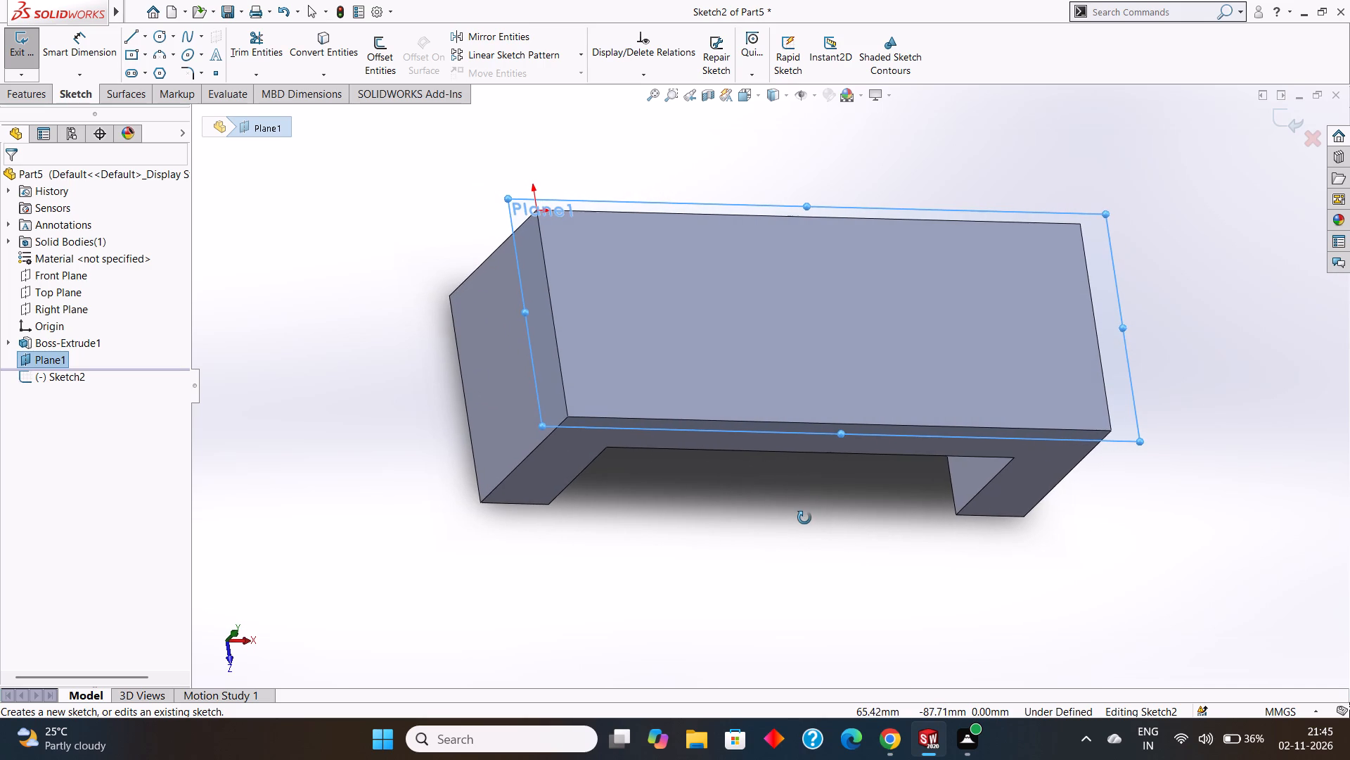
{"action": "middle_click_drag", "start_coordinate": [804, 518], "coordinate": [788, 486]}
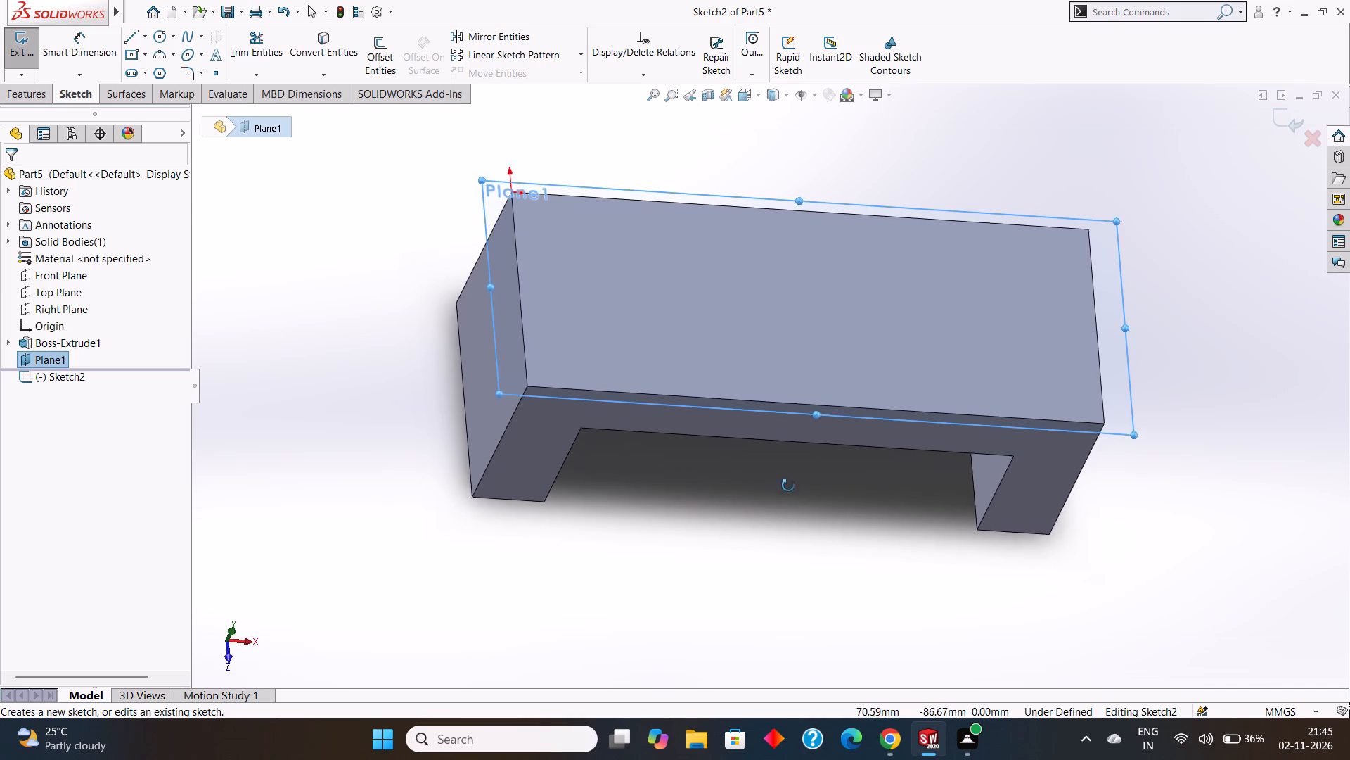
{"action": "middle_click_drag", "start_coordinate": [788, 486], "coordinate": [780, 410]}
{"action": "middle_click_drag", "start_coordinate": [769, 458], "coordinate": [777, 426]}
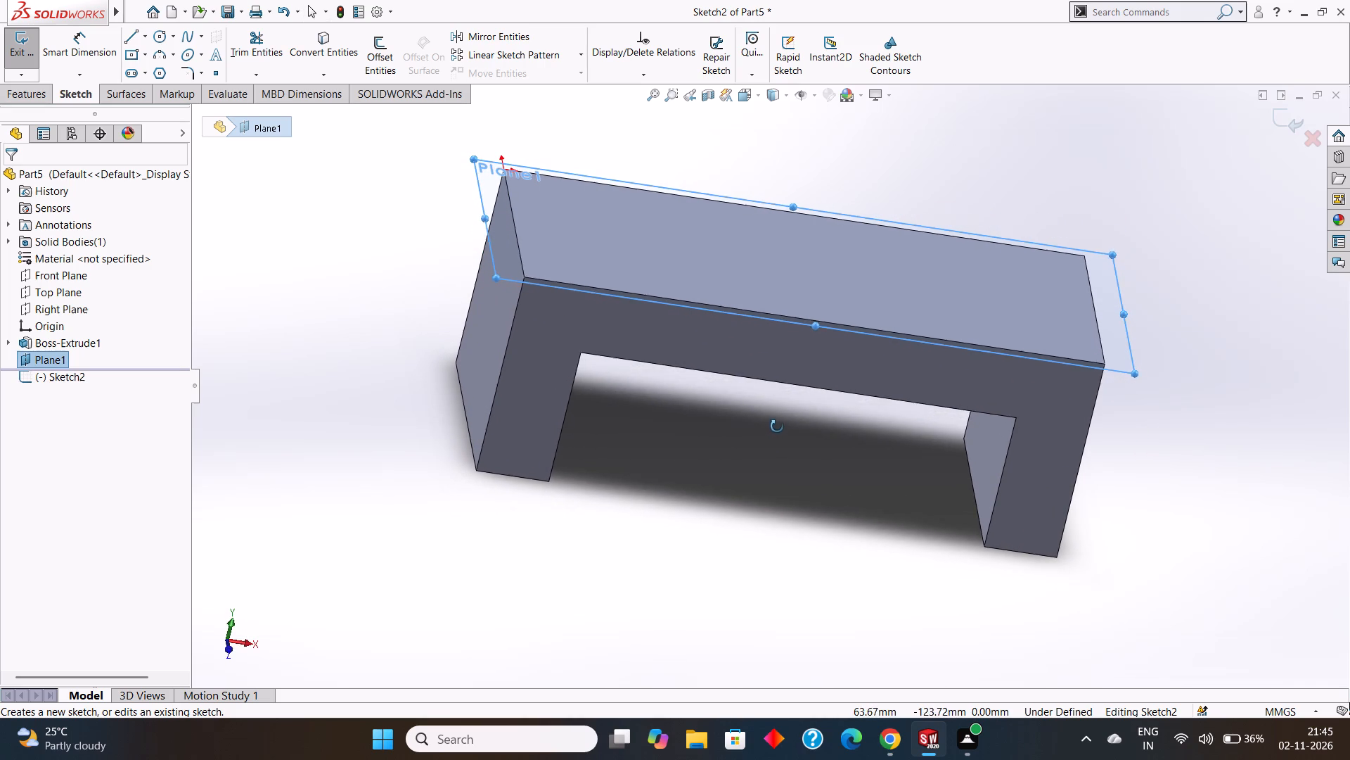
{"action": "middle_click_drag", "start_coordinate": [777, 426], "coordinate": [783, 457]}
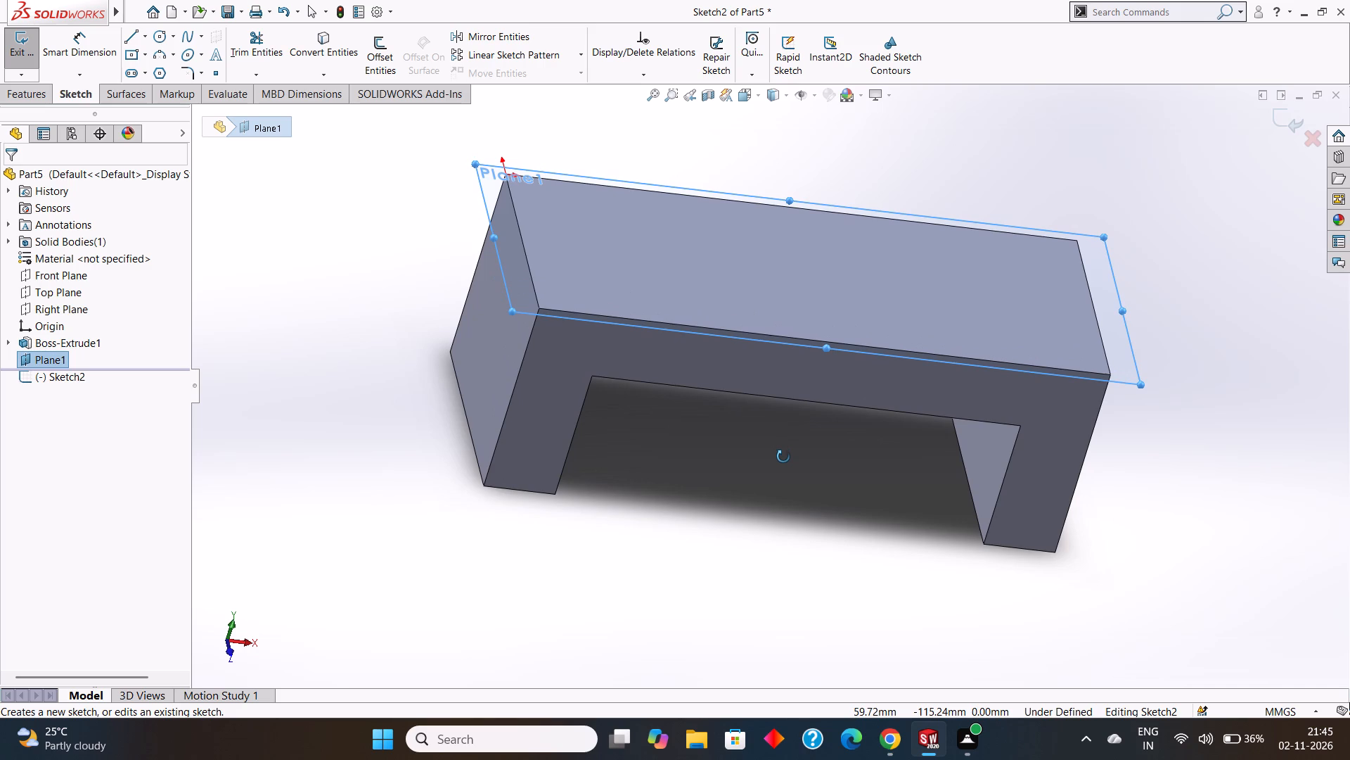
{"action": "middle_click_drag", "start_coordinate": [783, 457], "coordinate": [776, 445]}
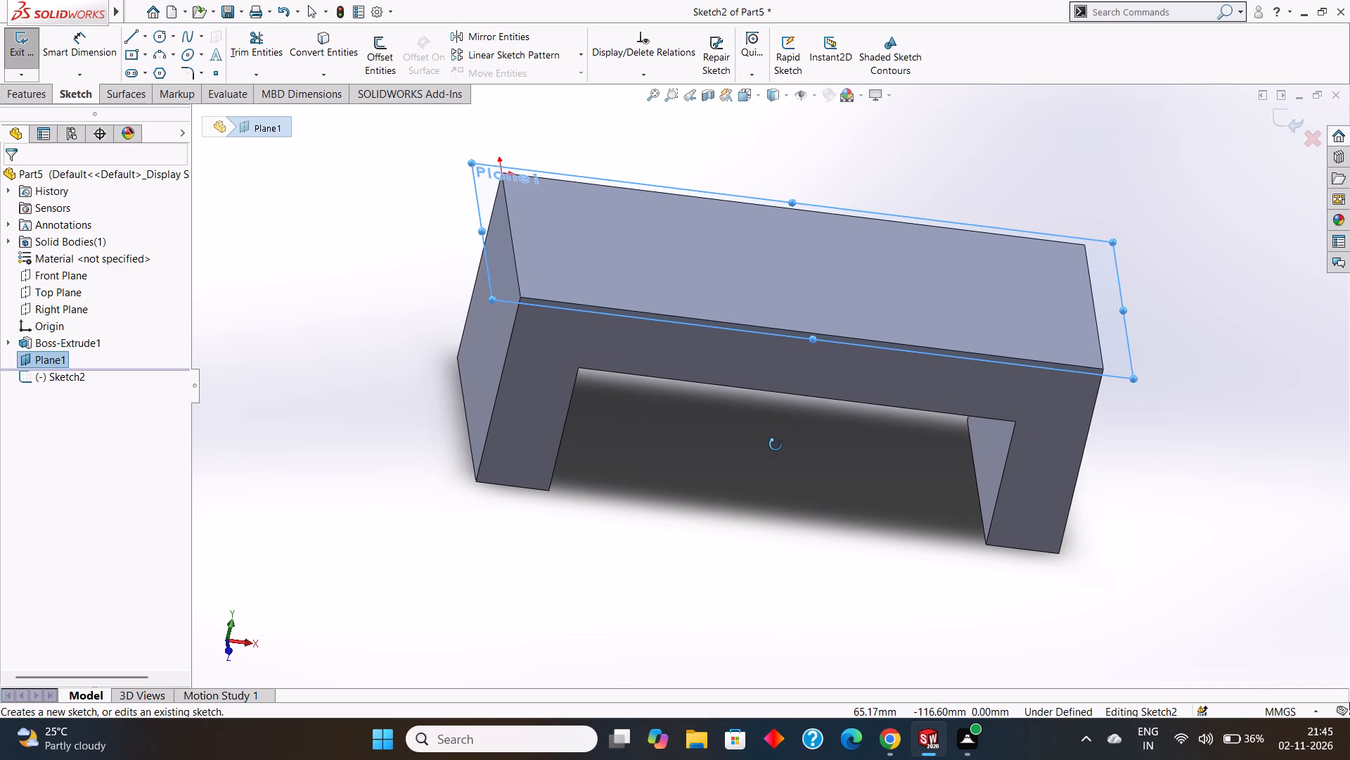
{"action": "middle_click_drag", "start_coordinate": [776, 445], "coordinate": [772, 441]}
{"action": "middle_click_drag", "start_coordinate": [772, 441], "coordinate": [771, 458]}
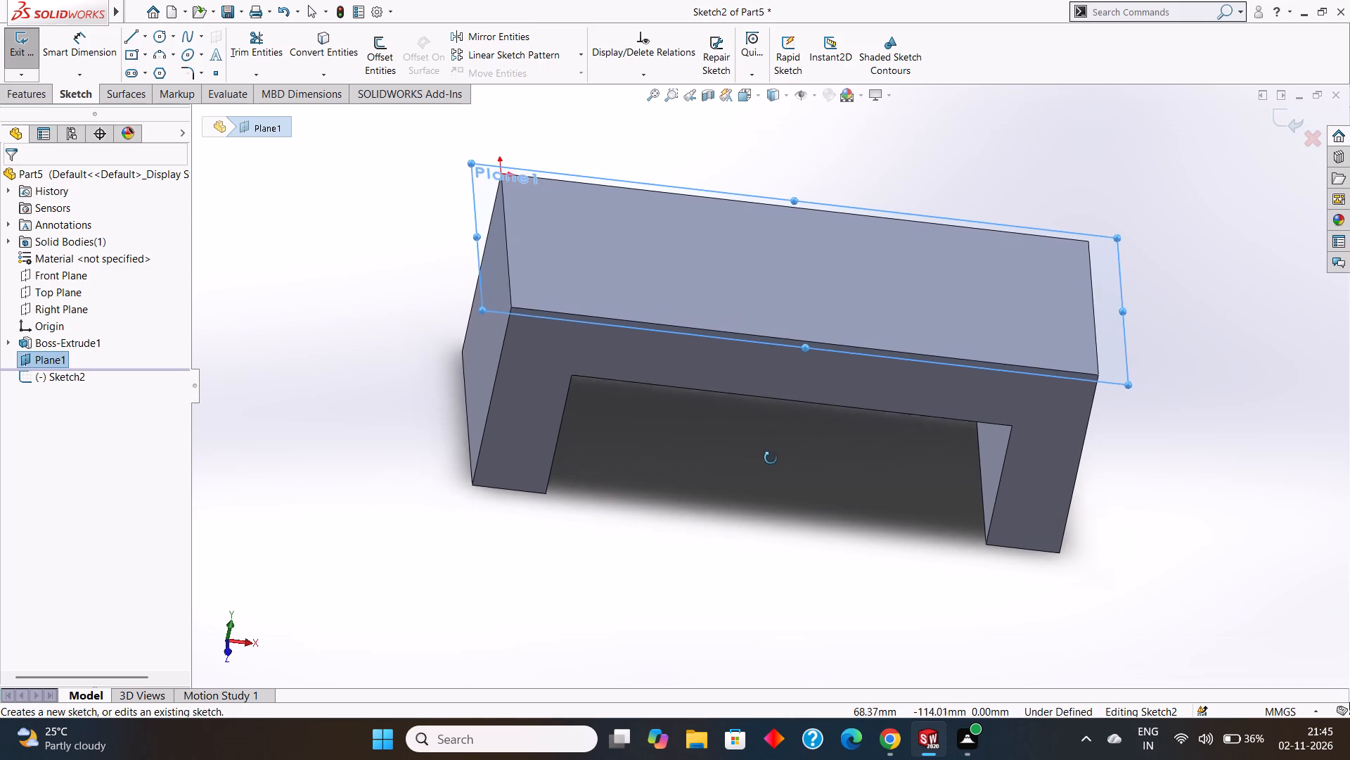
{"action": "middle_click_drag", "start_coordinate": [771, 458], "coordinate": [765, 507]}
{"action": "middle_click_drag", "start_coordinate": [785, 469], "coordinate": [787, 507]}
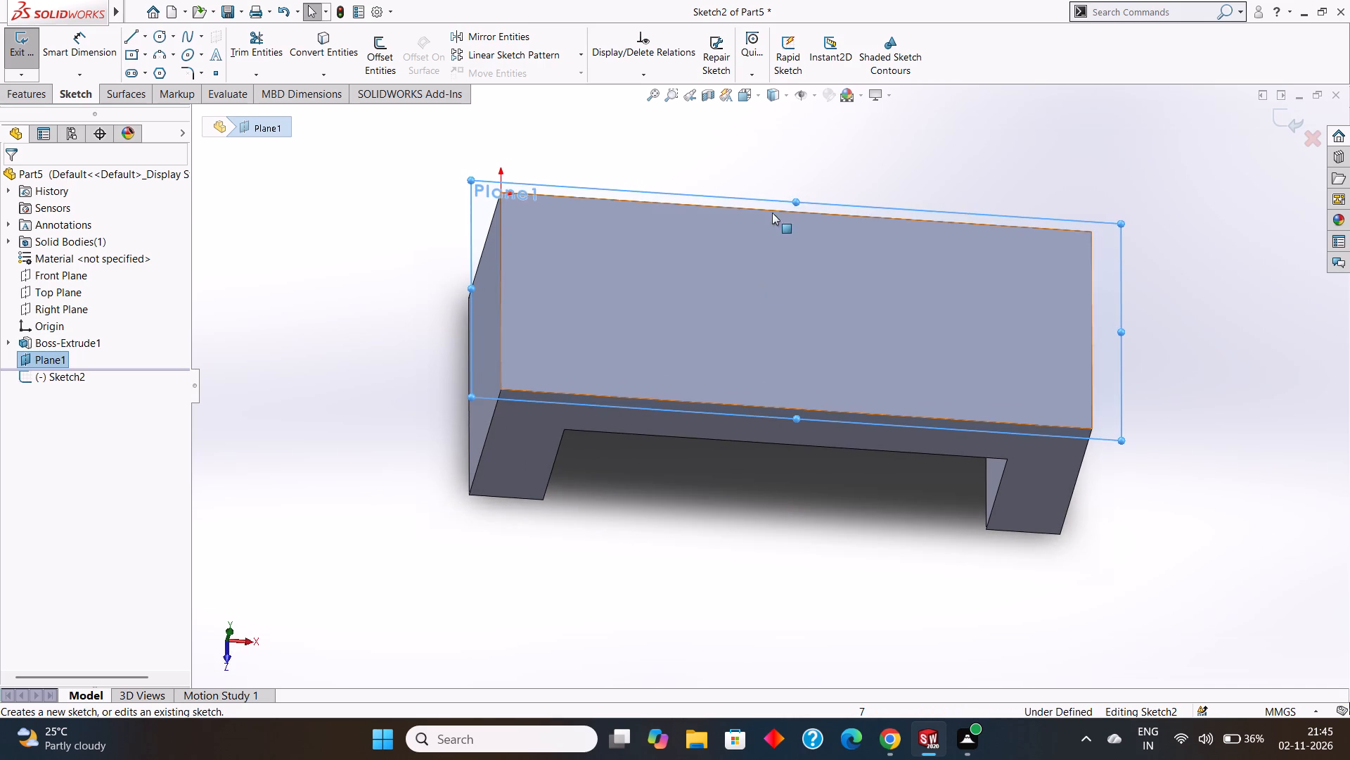
Undo the new sketch and the 60 mm offset plane at the part's top face.
{"action": "key", "text": "ctrl+z"}
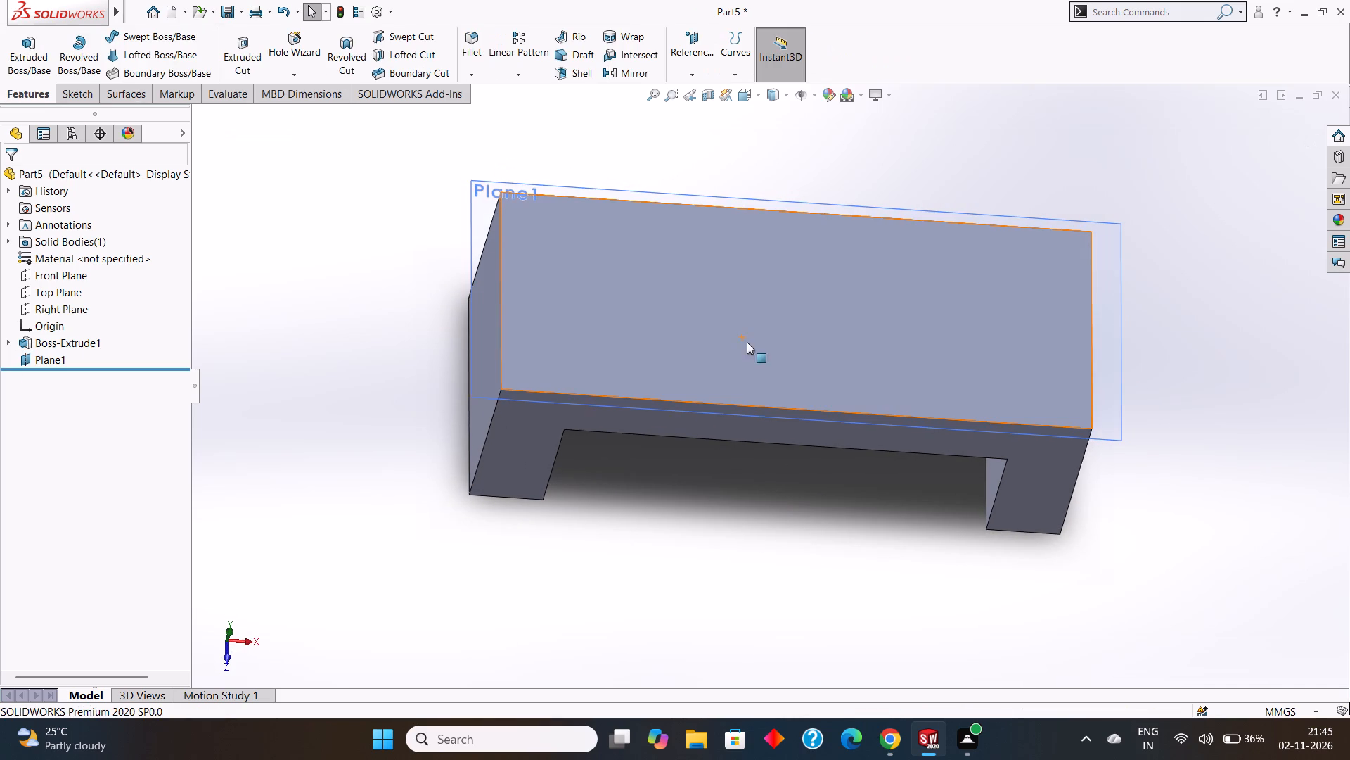
{"action": "key", "text": "ctrl+z"}
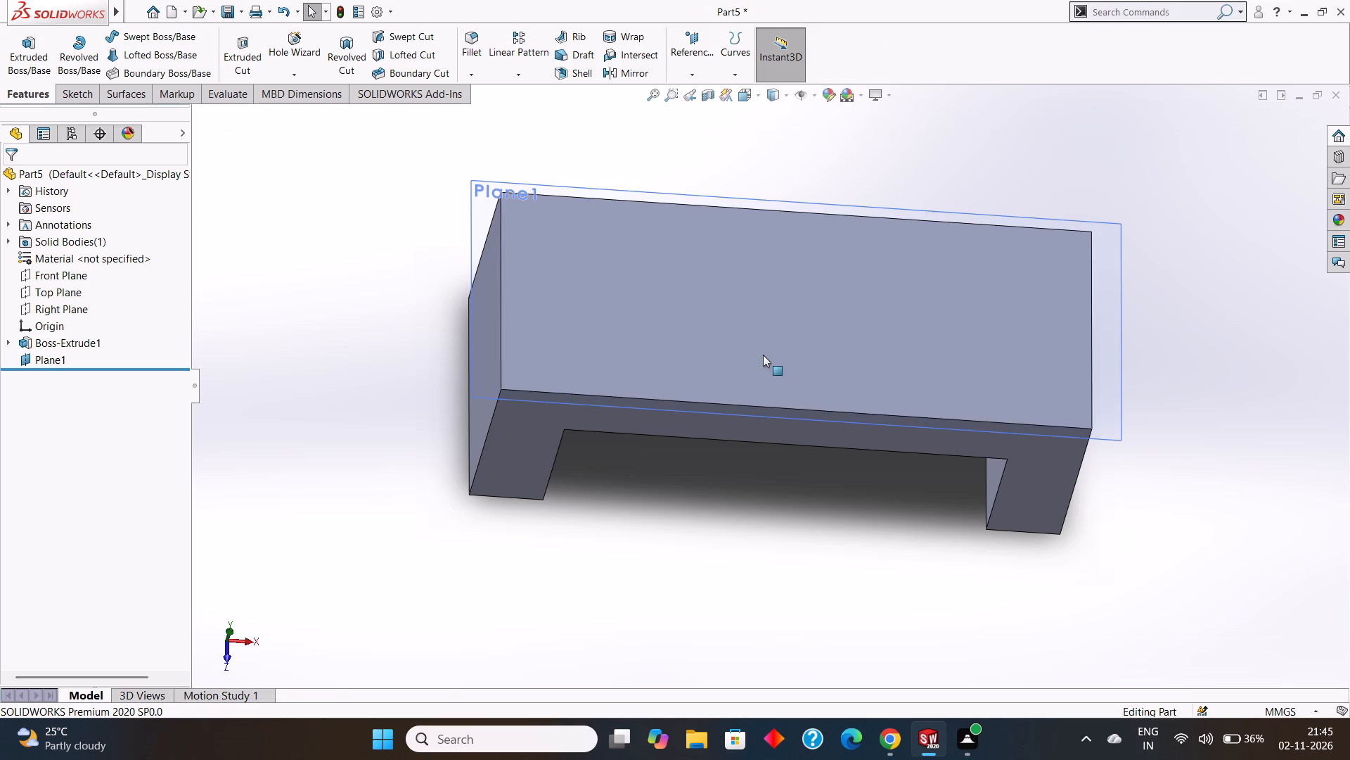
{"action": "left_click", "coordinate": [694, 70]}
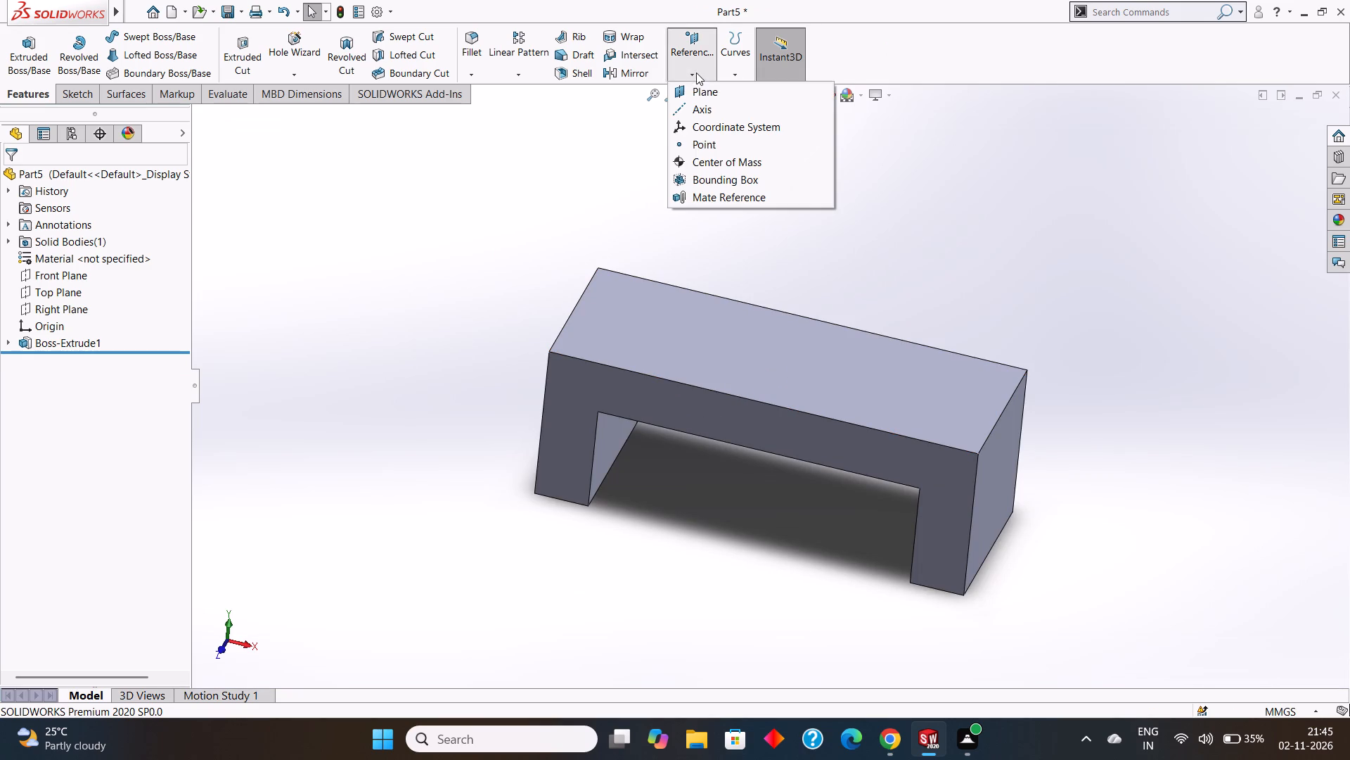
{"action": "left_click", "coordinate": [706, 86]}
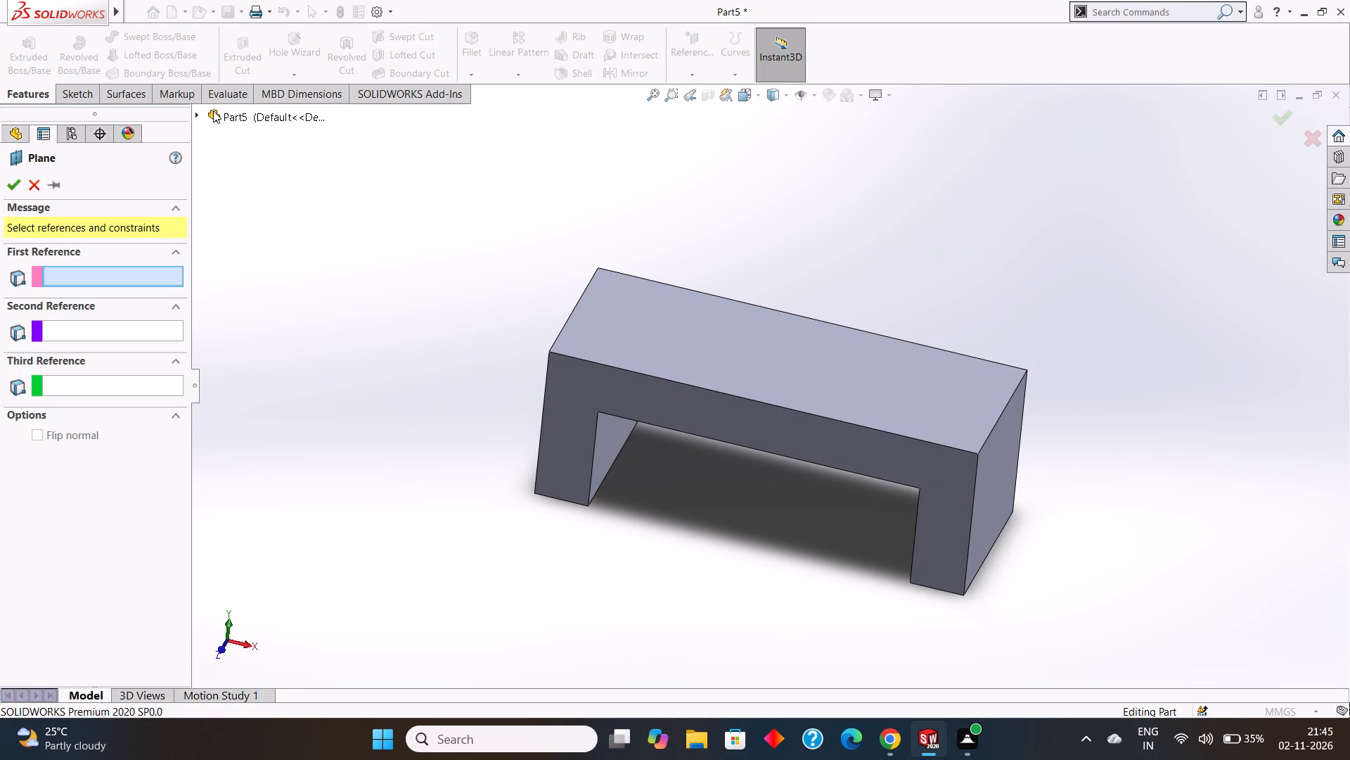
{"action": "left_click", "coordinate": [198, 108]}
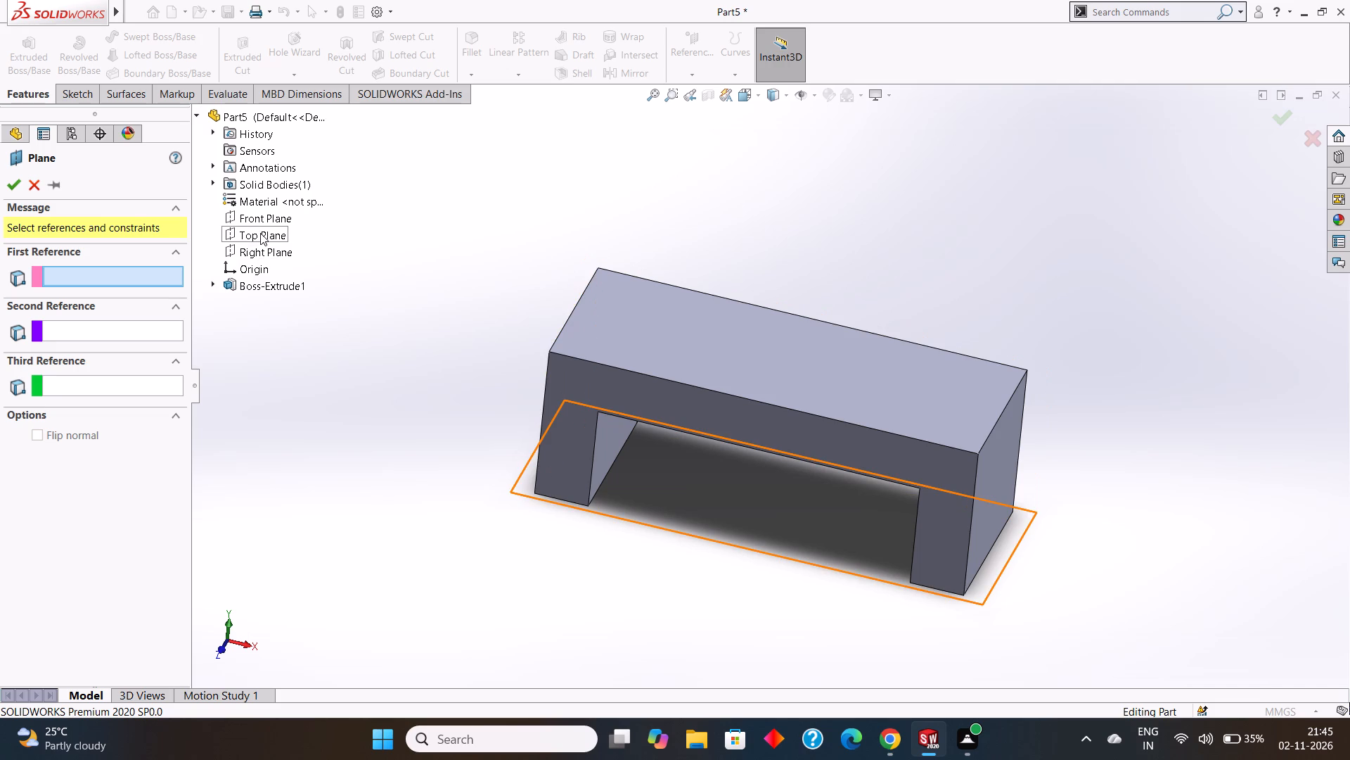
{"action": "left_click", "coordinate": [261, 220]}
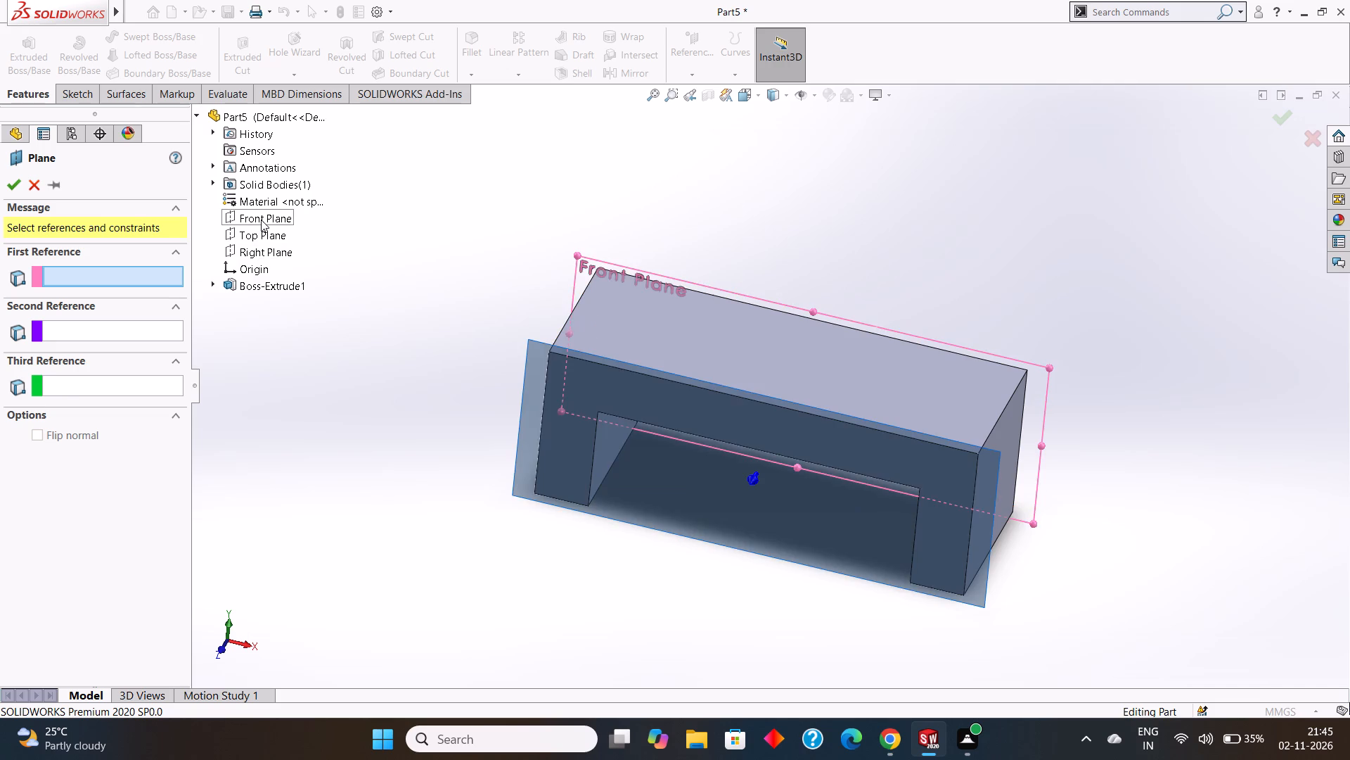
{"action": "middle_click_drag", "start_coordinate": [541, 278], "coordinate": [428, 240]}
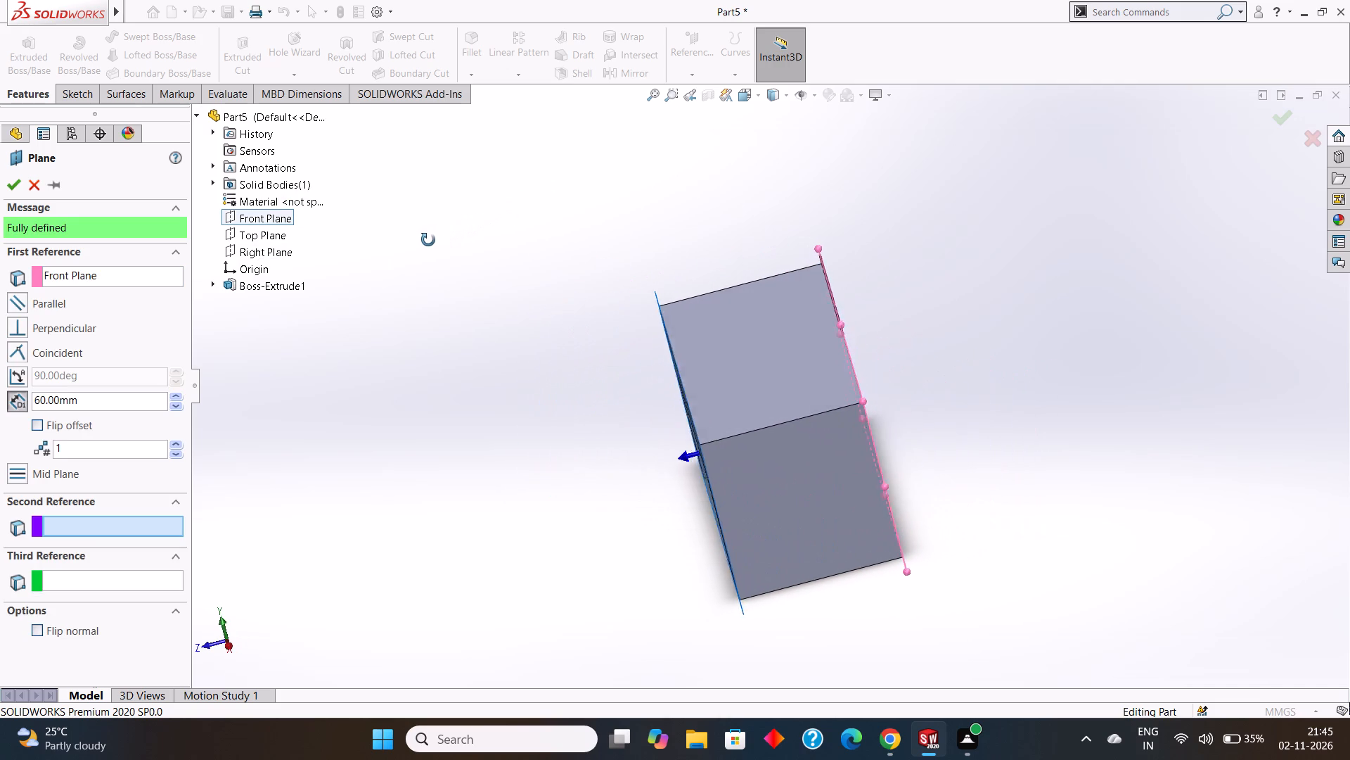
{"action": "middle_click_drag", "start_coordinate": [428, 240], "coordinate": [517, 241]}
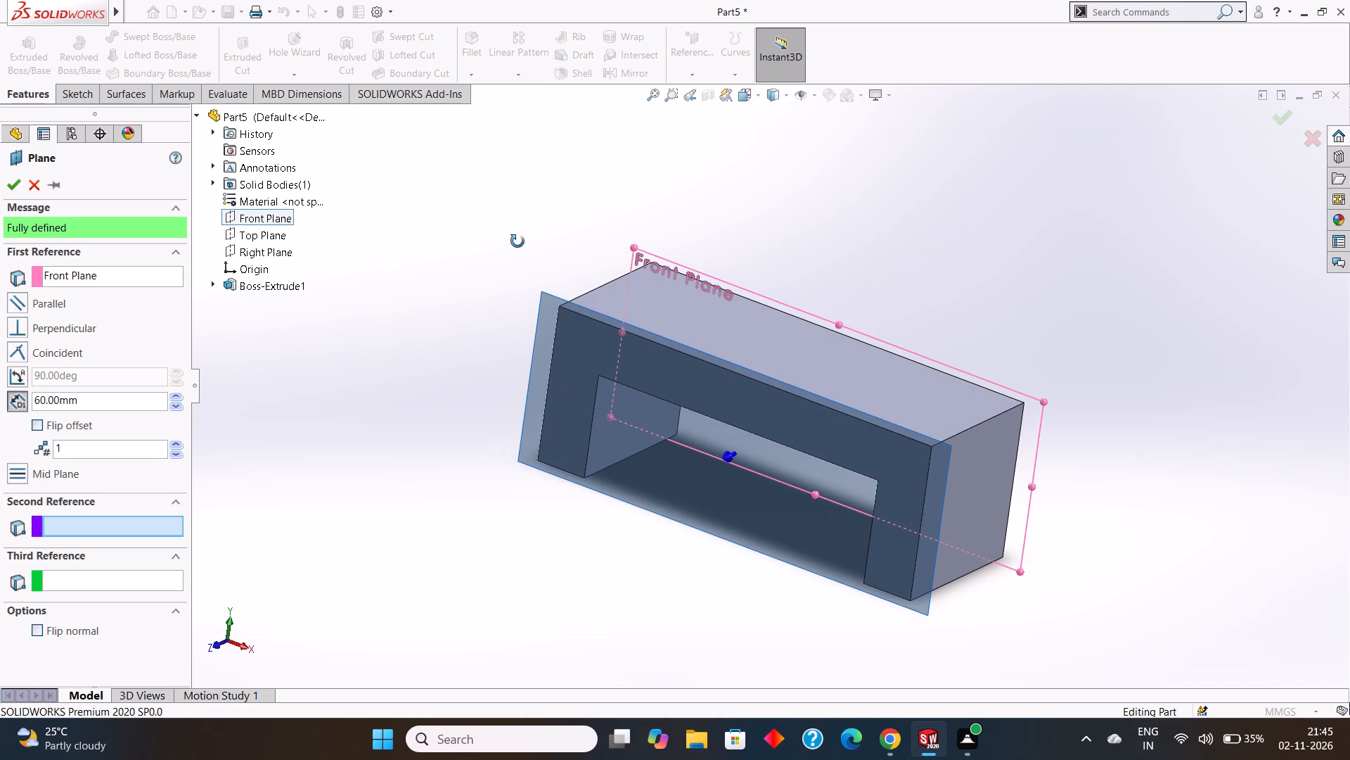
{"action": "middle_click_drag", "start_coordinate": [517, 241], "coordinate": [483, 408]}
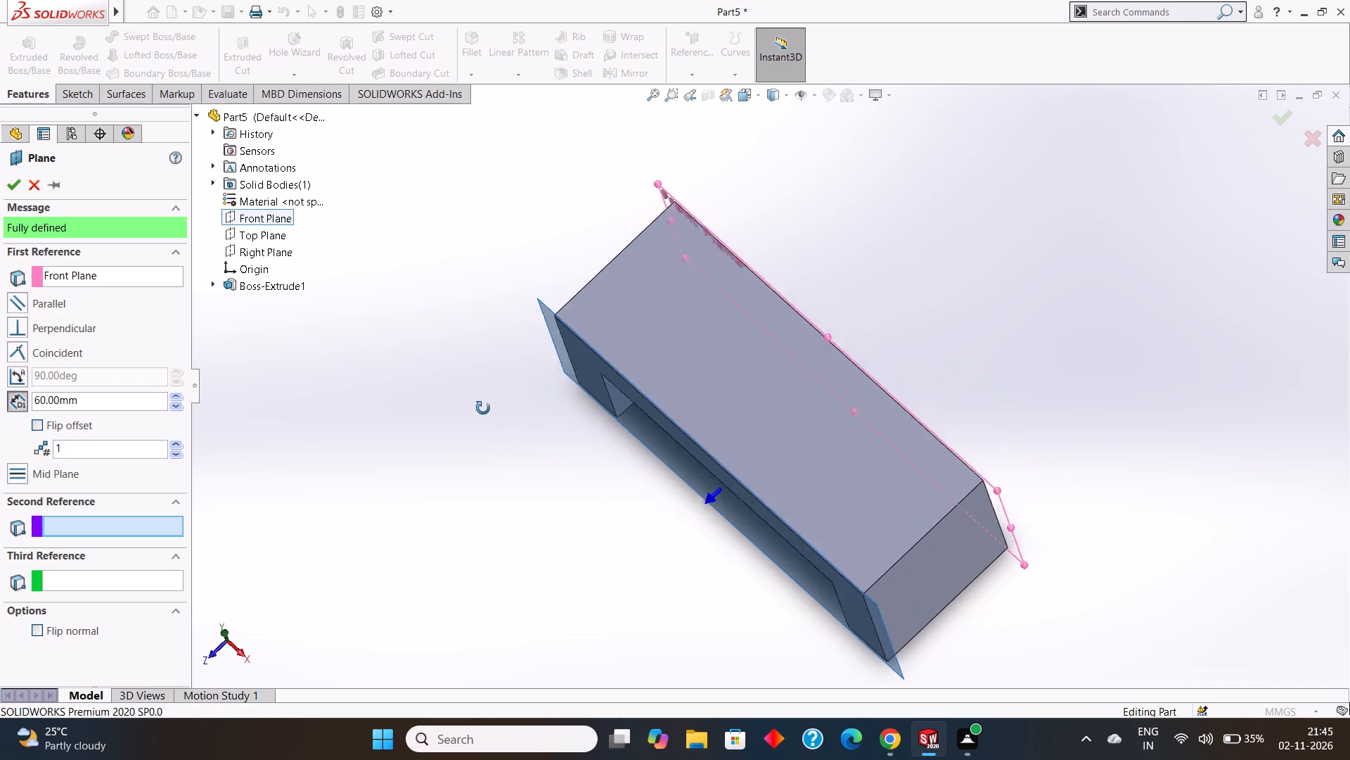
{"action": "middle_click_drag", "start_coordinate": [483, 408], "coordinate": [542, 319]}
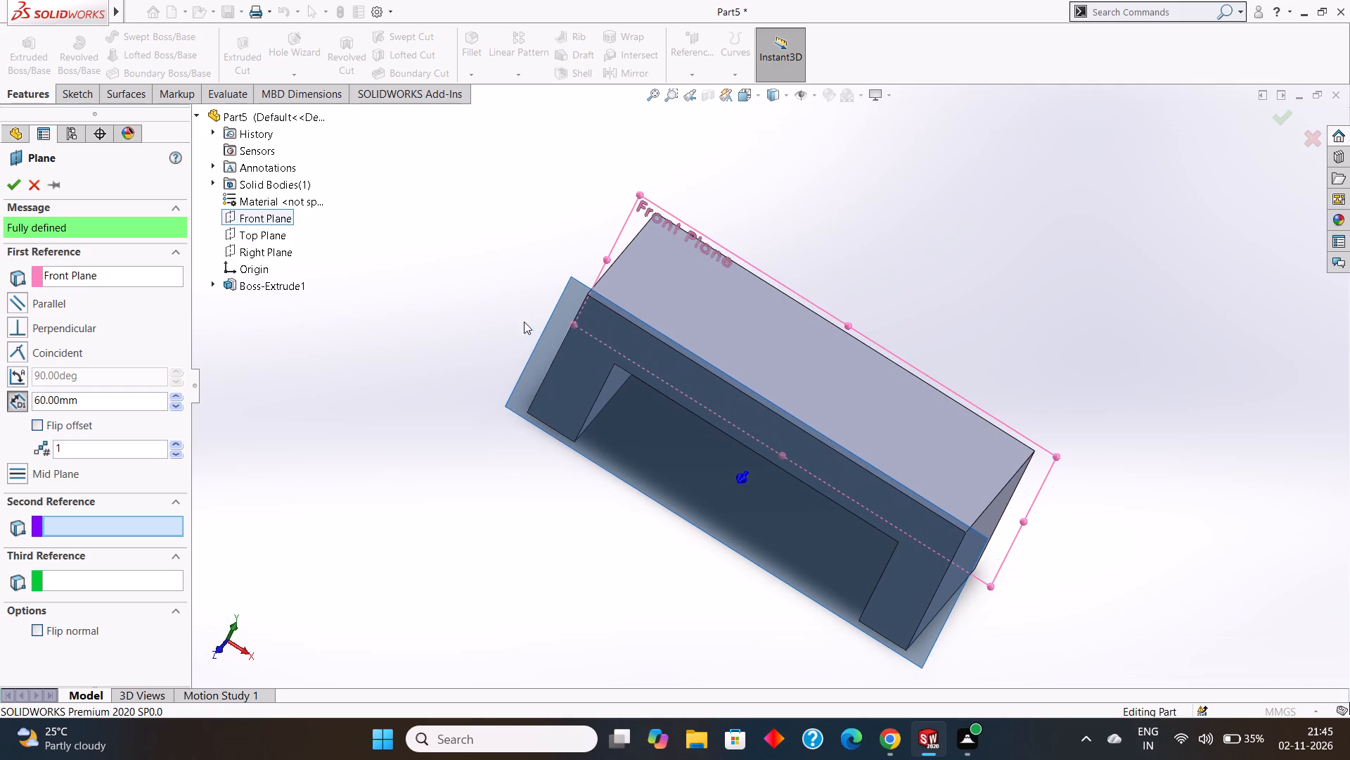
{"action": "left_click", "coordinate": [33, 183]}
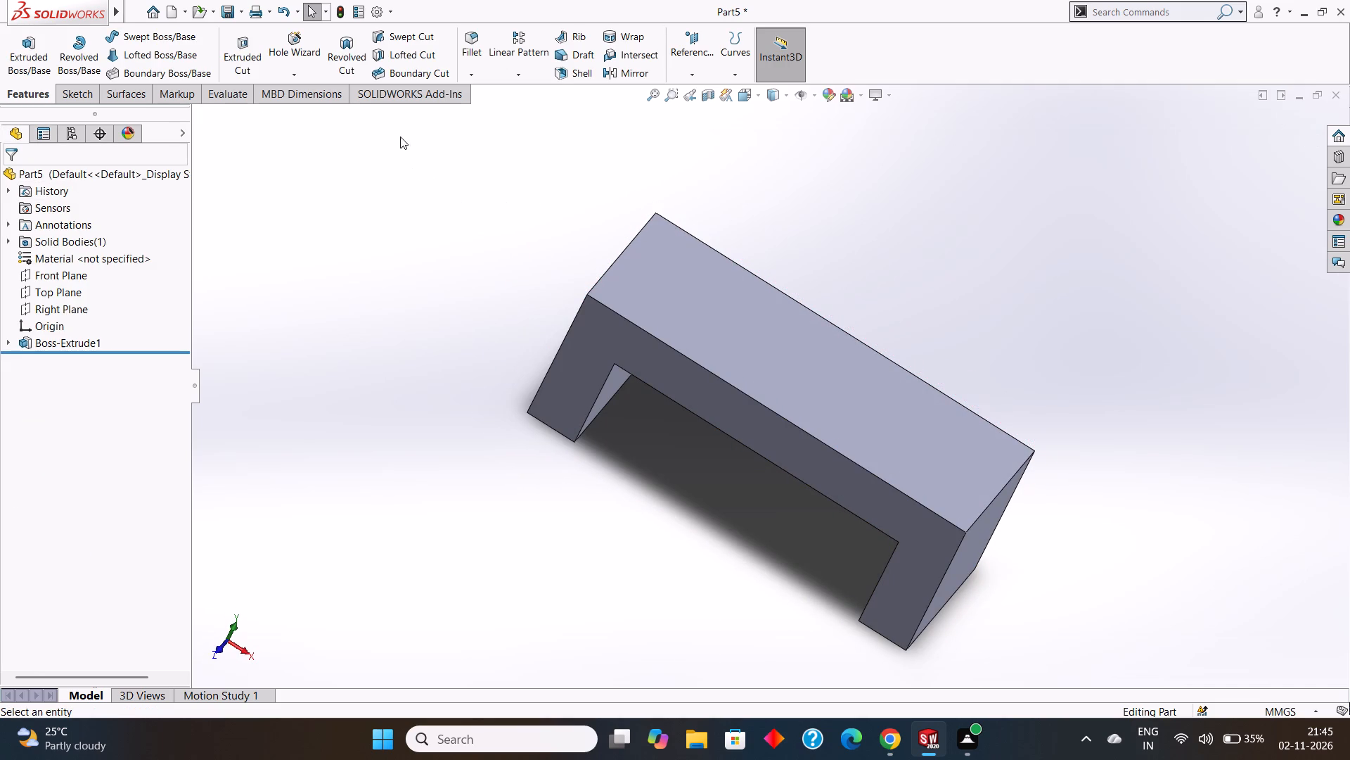
Create a reference plane offset 60 mm from the Top Plane, level with the part's top face.
{"action": "left_click", "coordinate": [702, 72]}
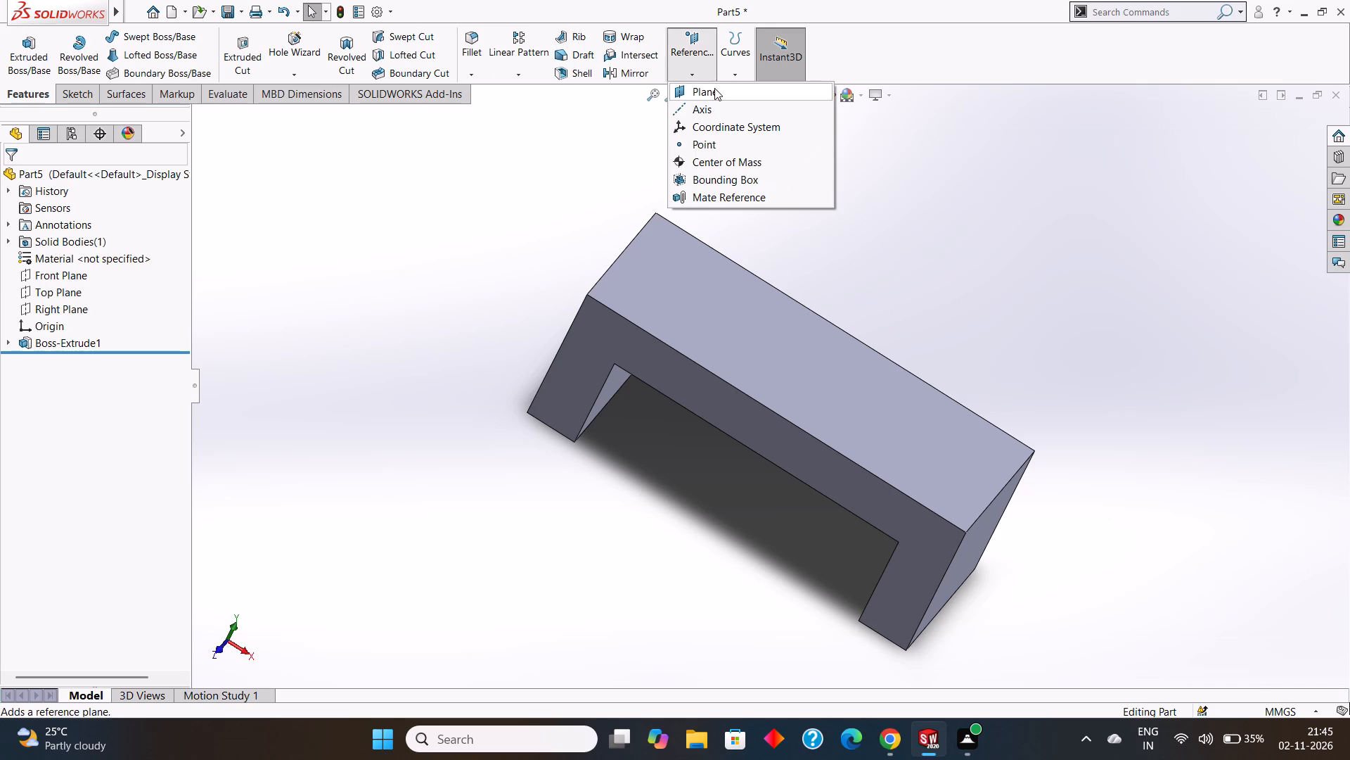
{"action": "left_click", "coordinate": [714, 88]}
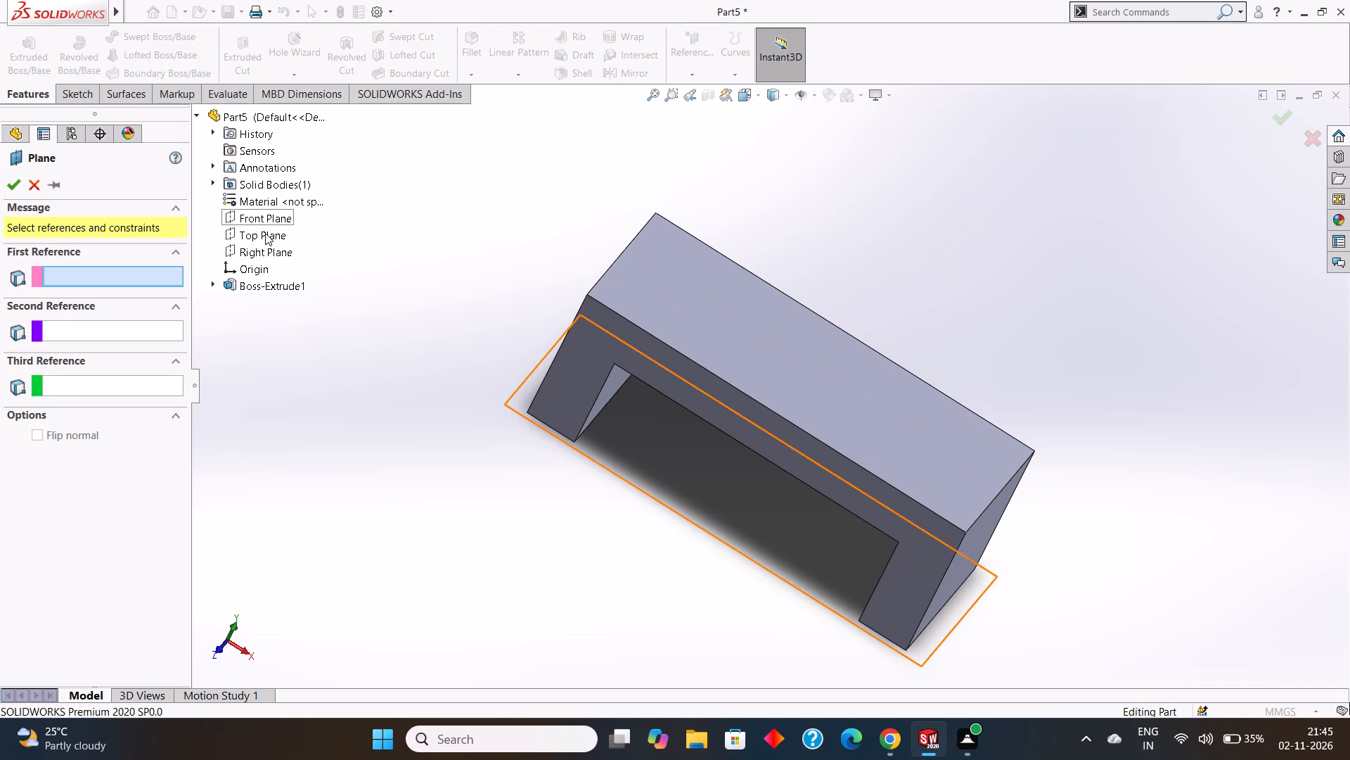
{"action": "left_click", "coordinate": [265, 233]}
{"action": "middle_click_drag", "start_coordinate": [394, 220], "coordinate": [436, 143]}
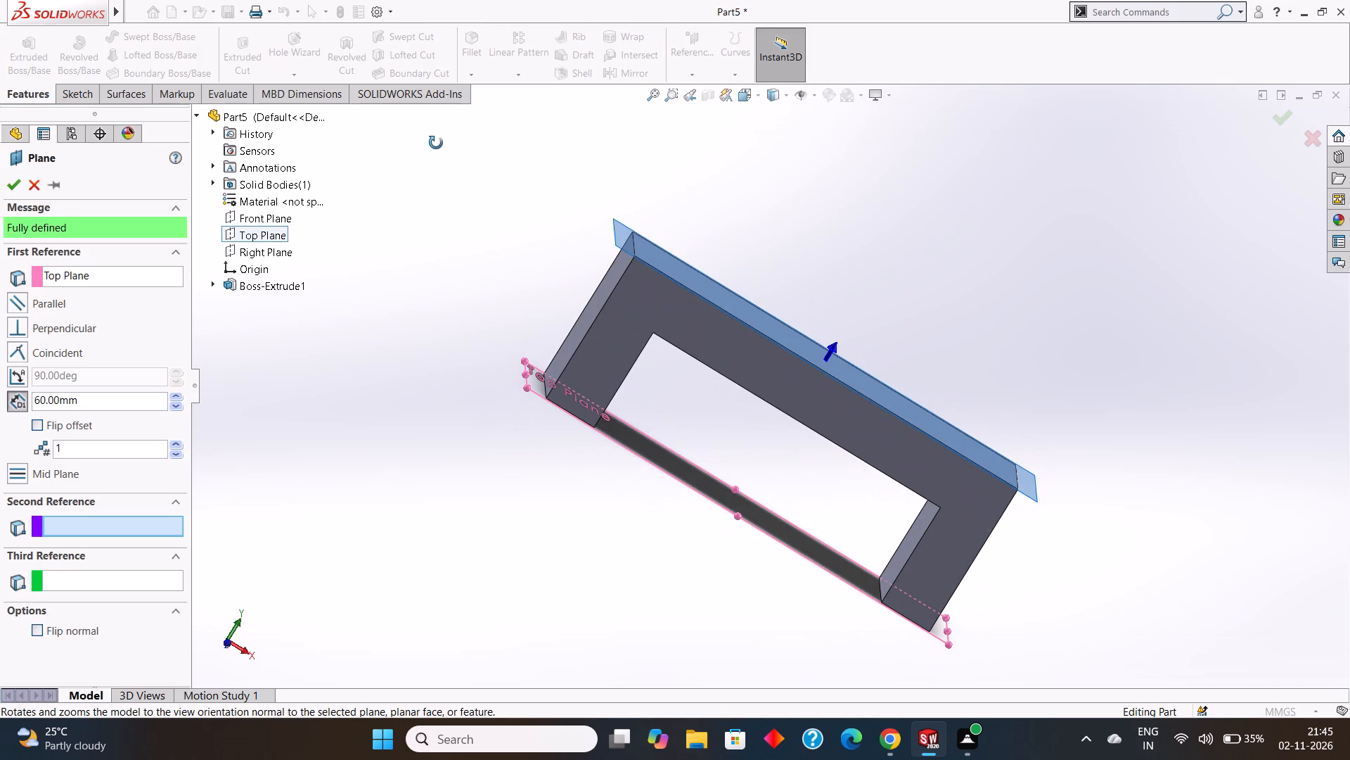
{"action": "middle_click_drag", "start_coordinate": [436, 143], "coordinate": [423, 239]}
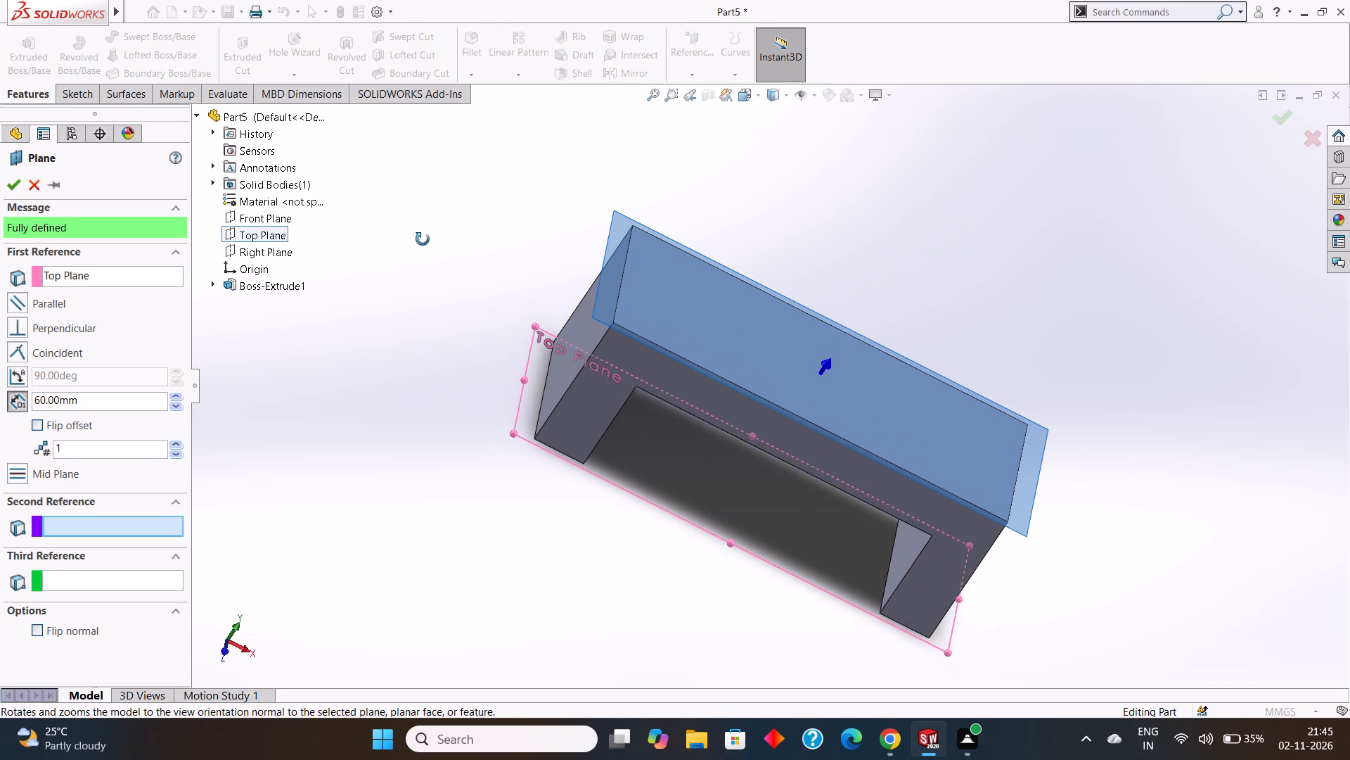
{"action": "middle_click_drag", "start_coordinate": [423, 239], "coordinate": [420, 251]}
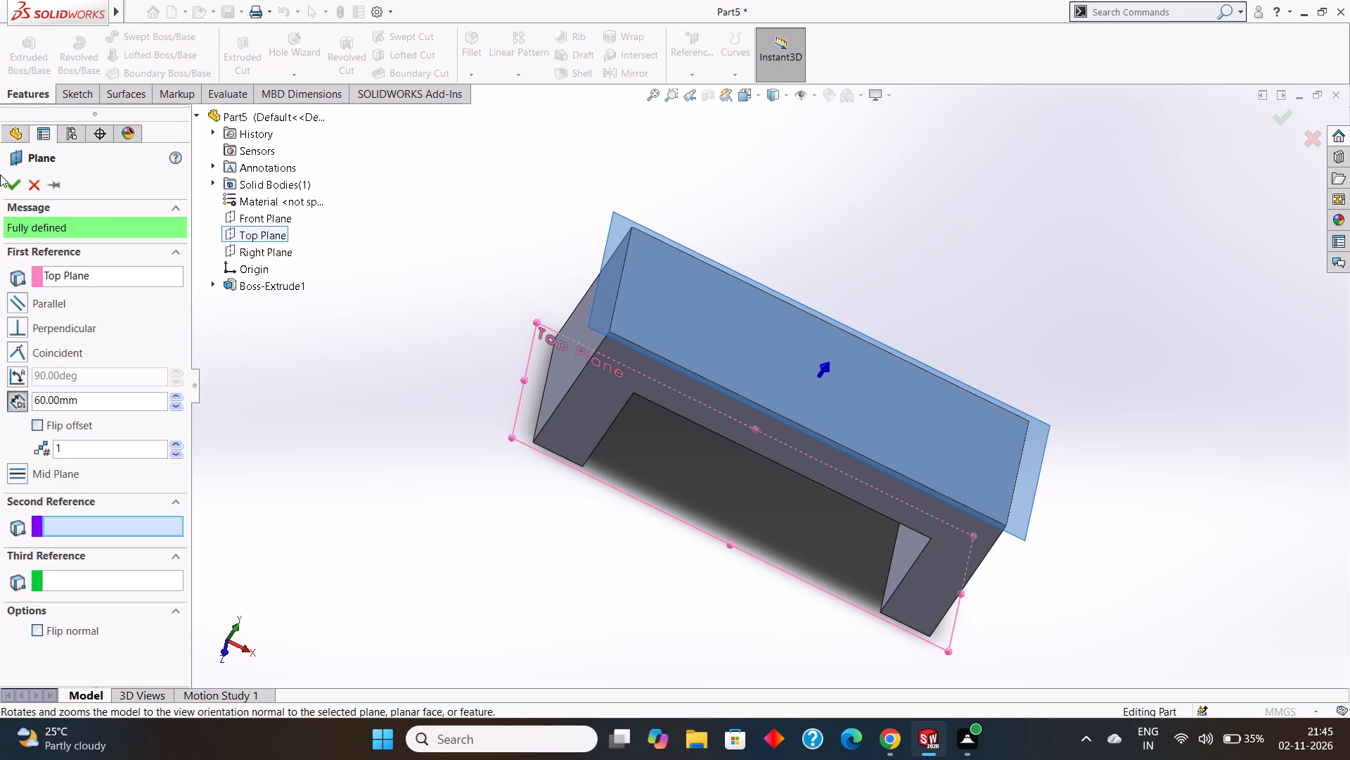
{"action": "left_click", "coordinate": [13, 180]}
Open a new sketch on the offset plane at the part's top face.
{"action": "left_click", "coordinate": [622, 222]}
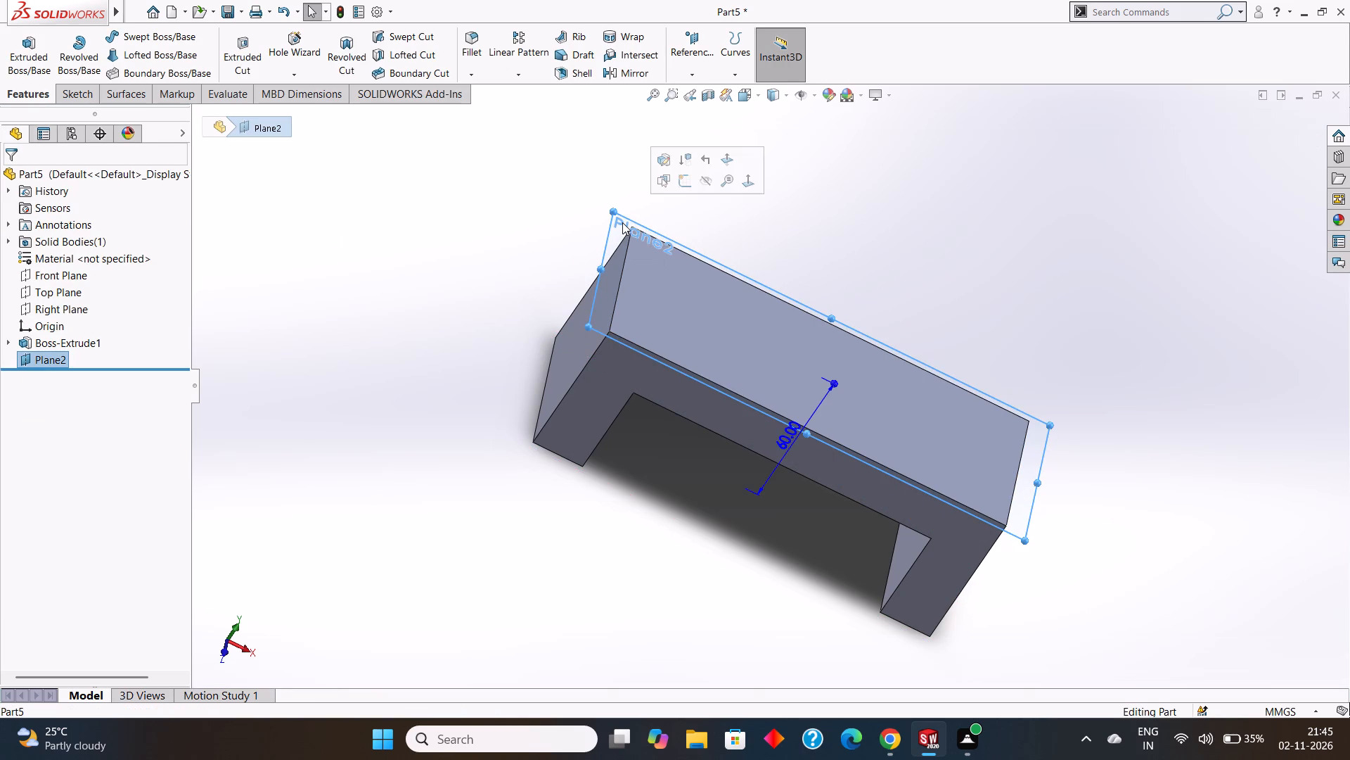
{"action": "left_click", "coordinate": [683, 181]}
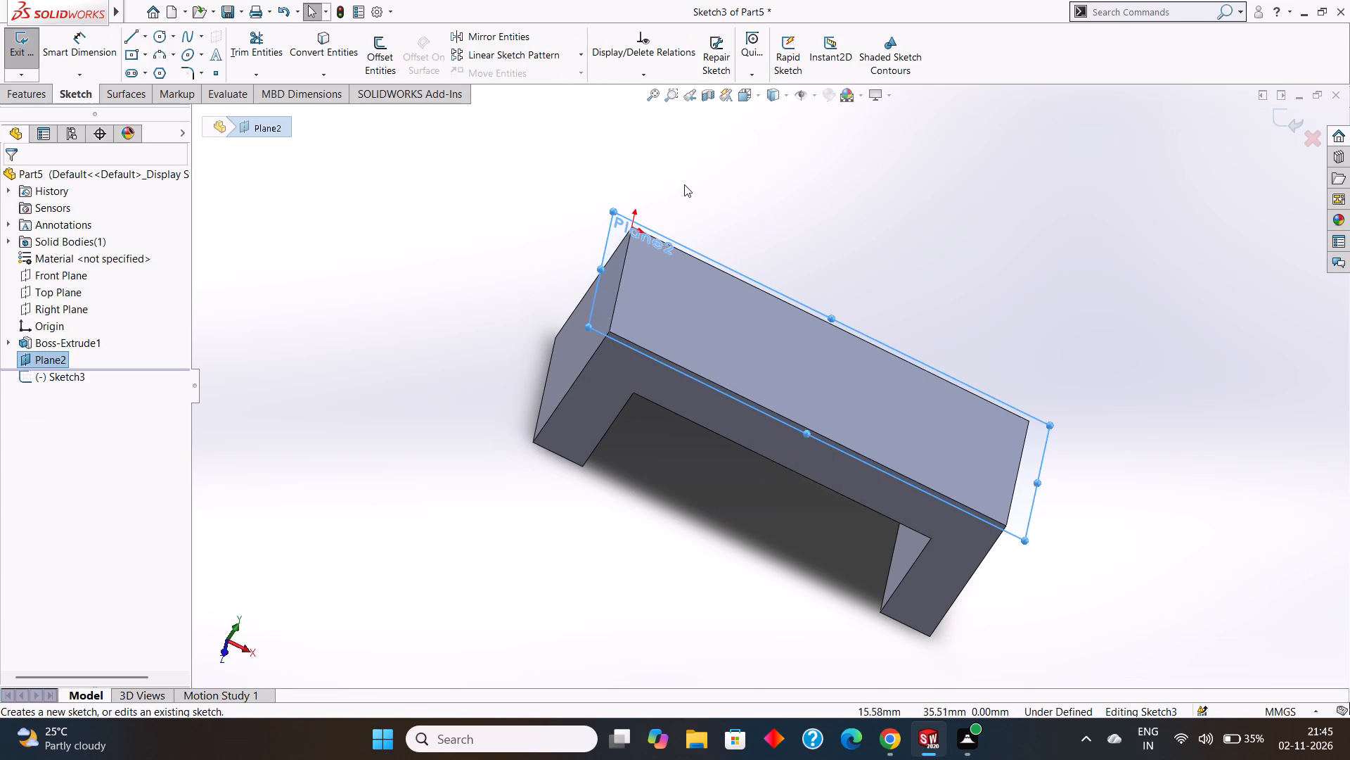
{"action": "key", "text": "ctrl+8"}
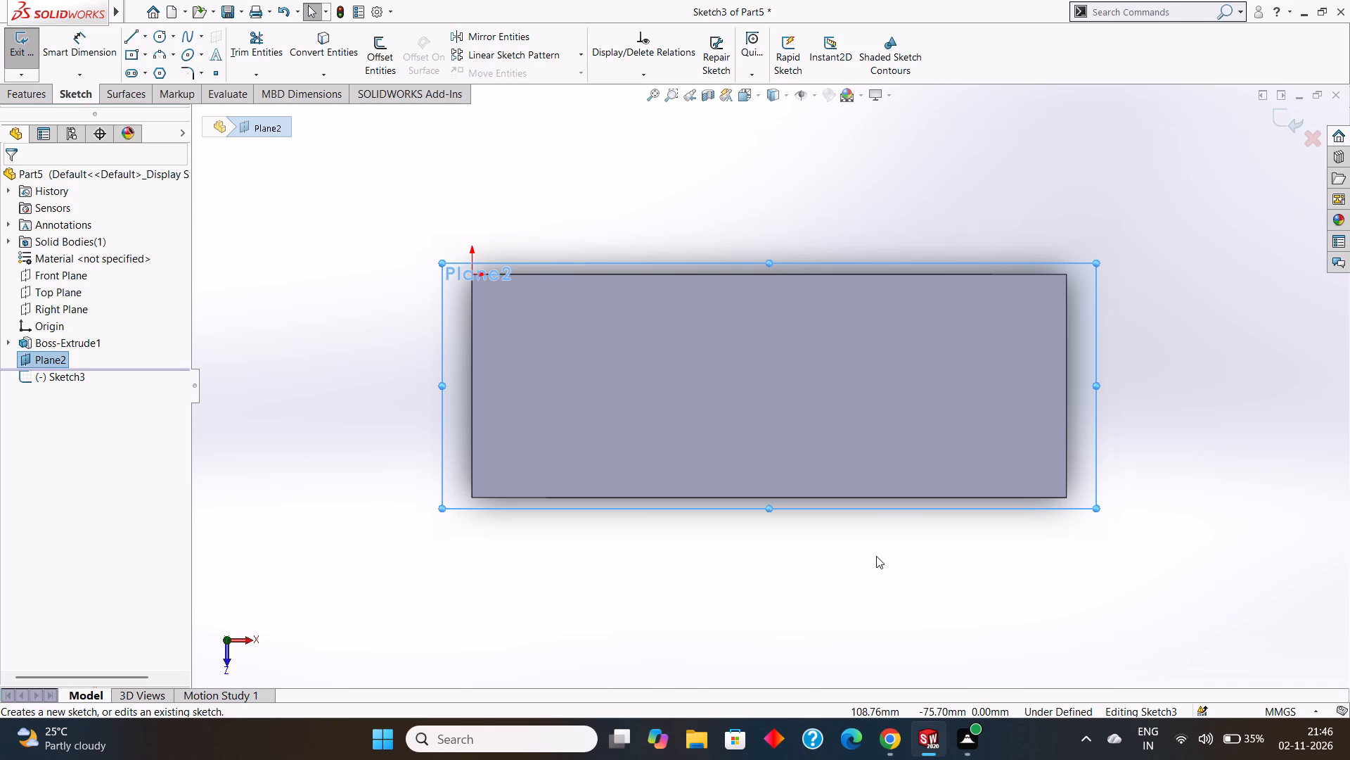
{"action": "middle_click_drag", "start_coordinate": [876, 556], "coordinate": [887, 481]}
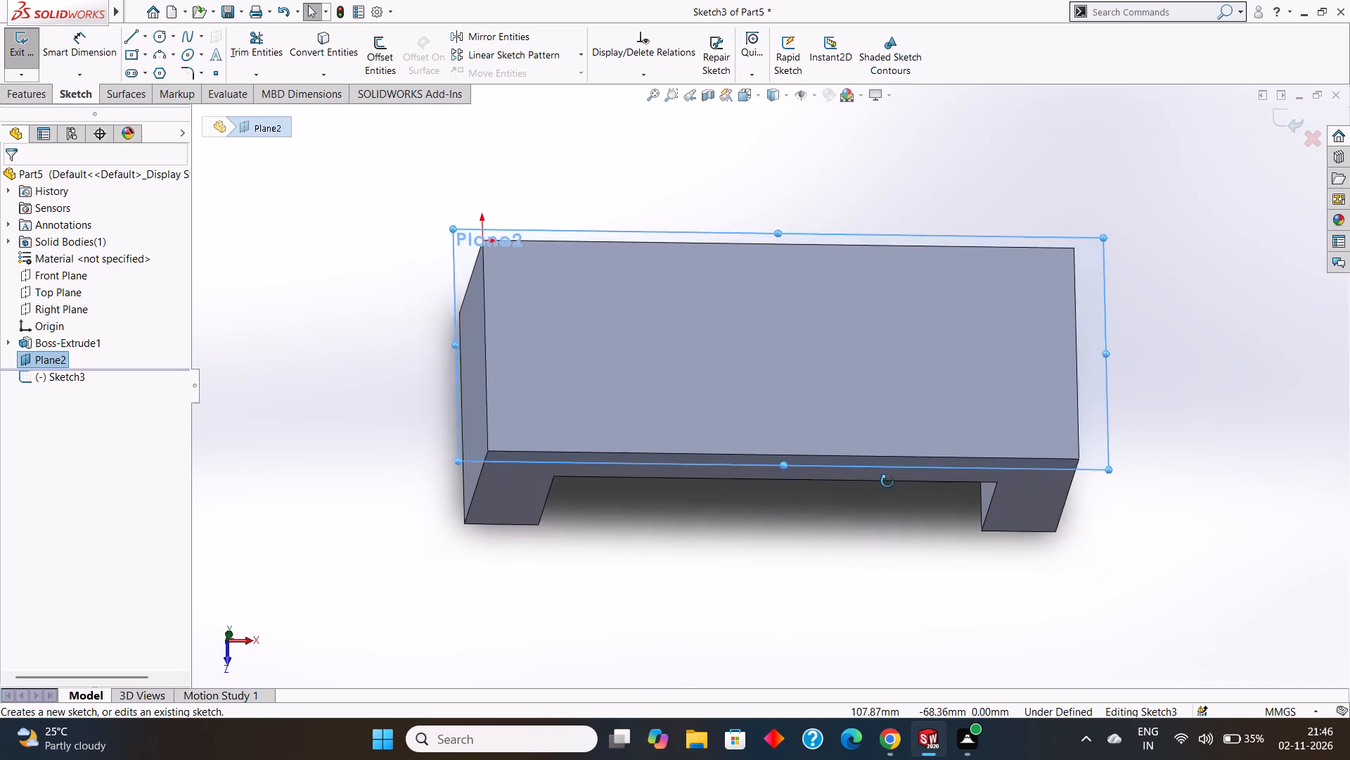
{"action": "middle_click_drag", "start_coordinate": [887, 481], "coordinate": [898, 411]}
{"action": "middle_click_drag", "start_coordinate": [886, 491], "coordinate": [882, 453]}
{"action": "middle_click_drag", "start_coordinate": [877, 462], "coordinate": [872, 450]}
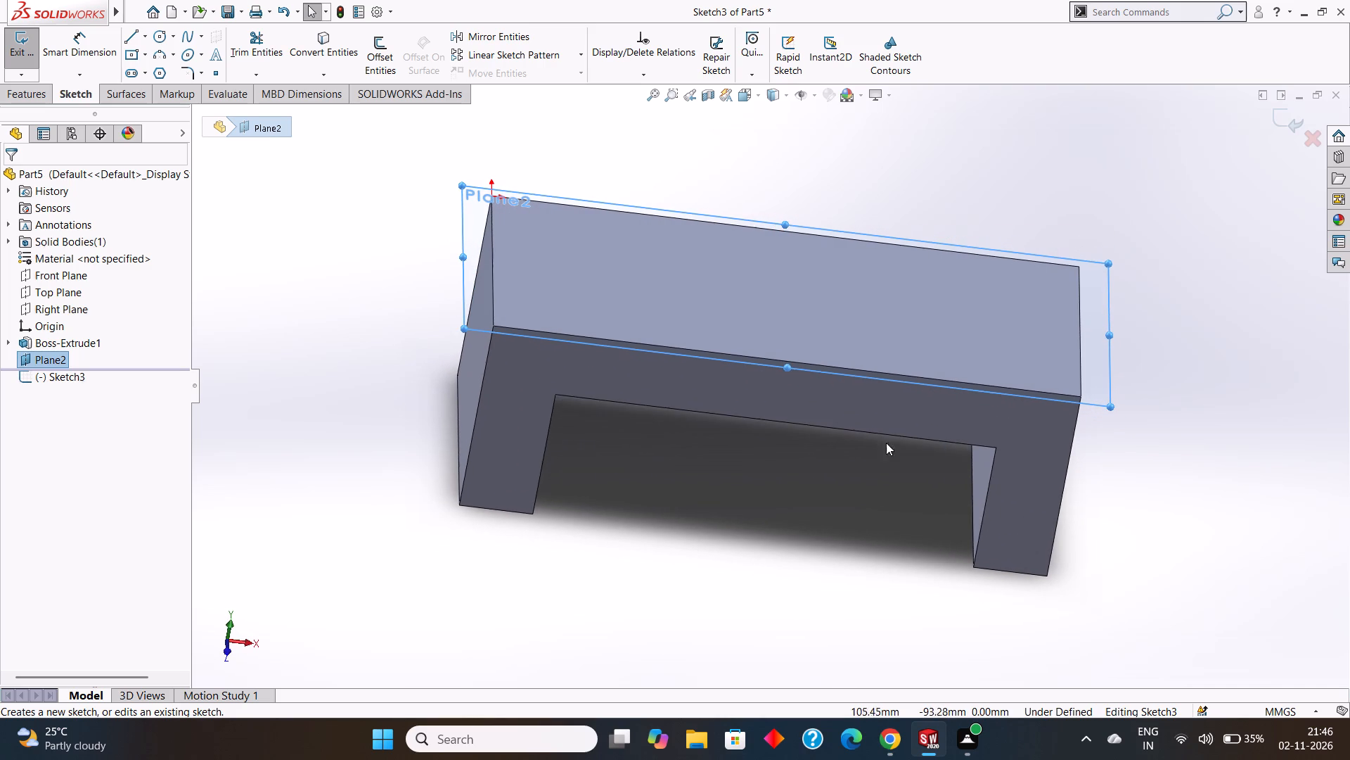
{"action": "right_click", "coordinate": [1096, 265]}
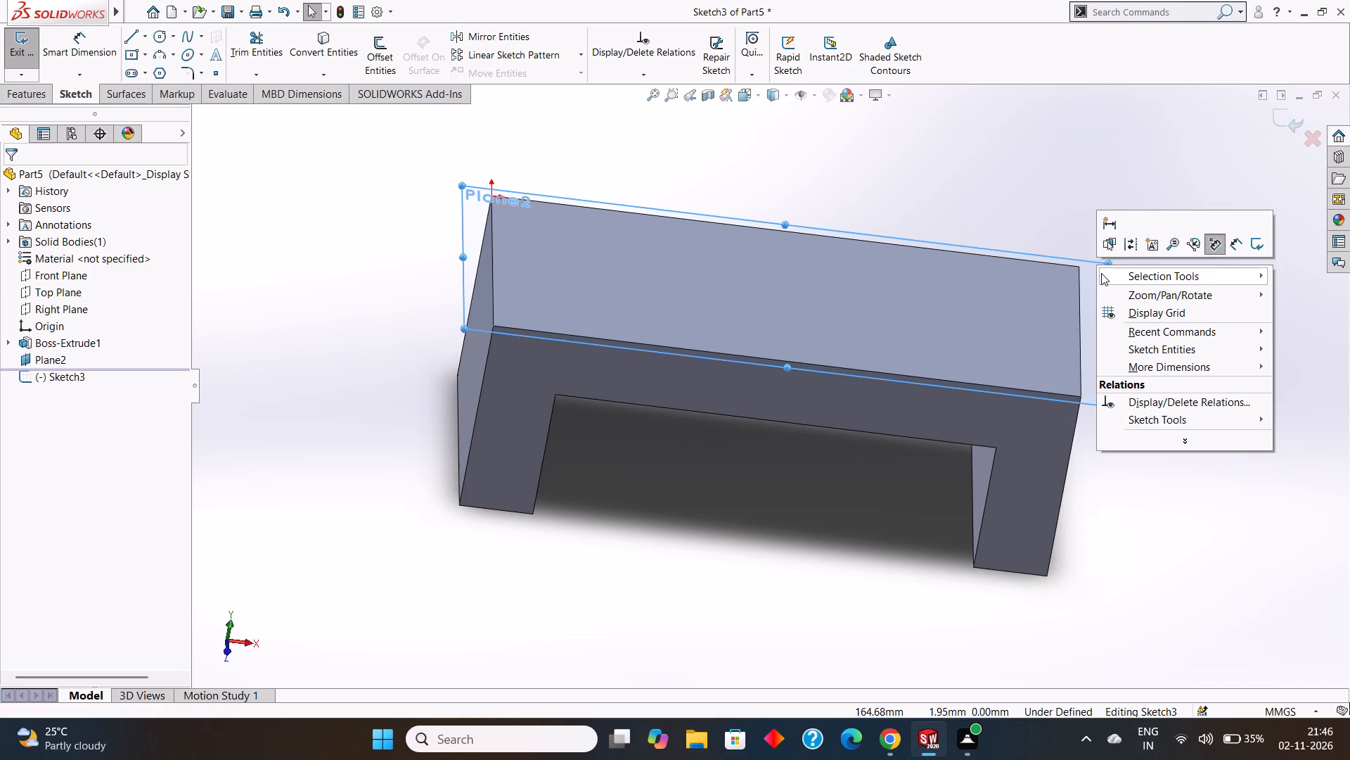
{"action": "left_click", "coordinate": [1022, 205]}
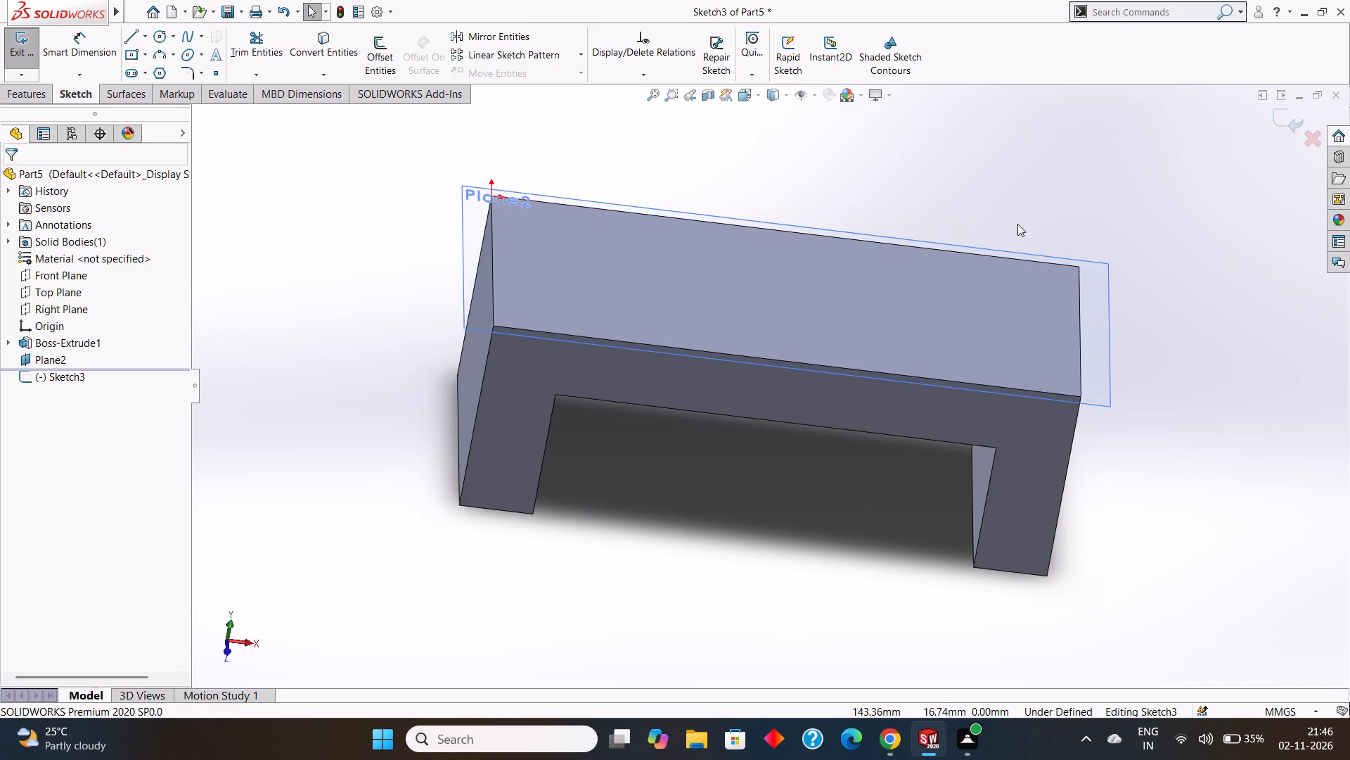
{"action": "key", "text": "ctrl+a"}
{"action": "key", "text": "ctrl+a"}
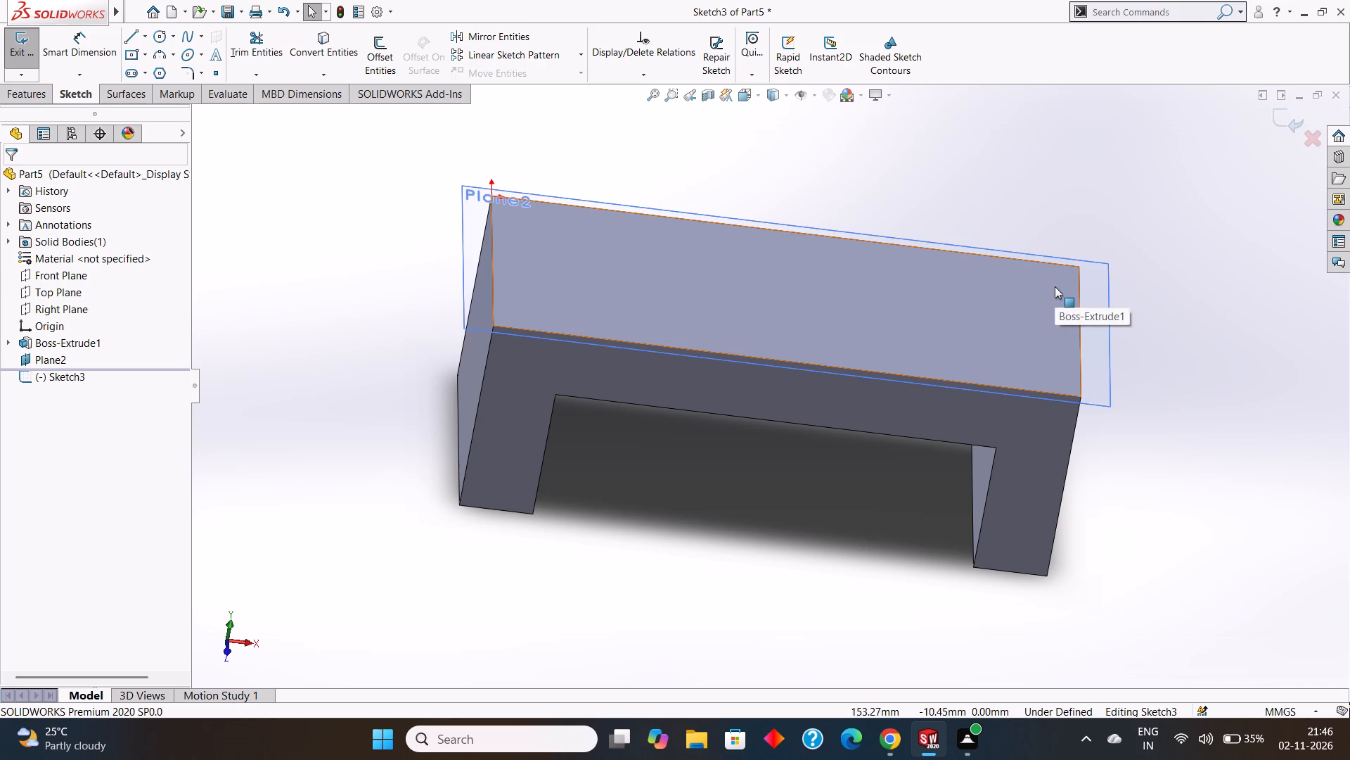
Save the part as "double-lug support bracket" in the tryfuji folder, discarding the empty sketch.
{"action": "key", "text": "ctrl+s"}
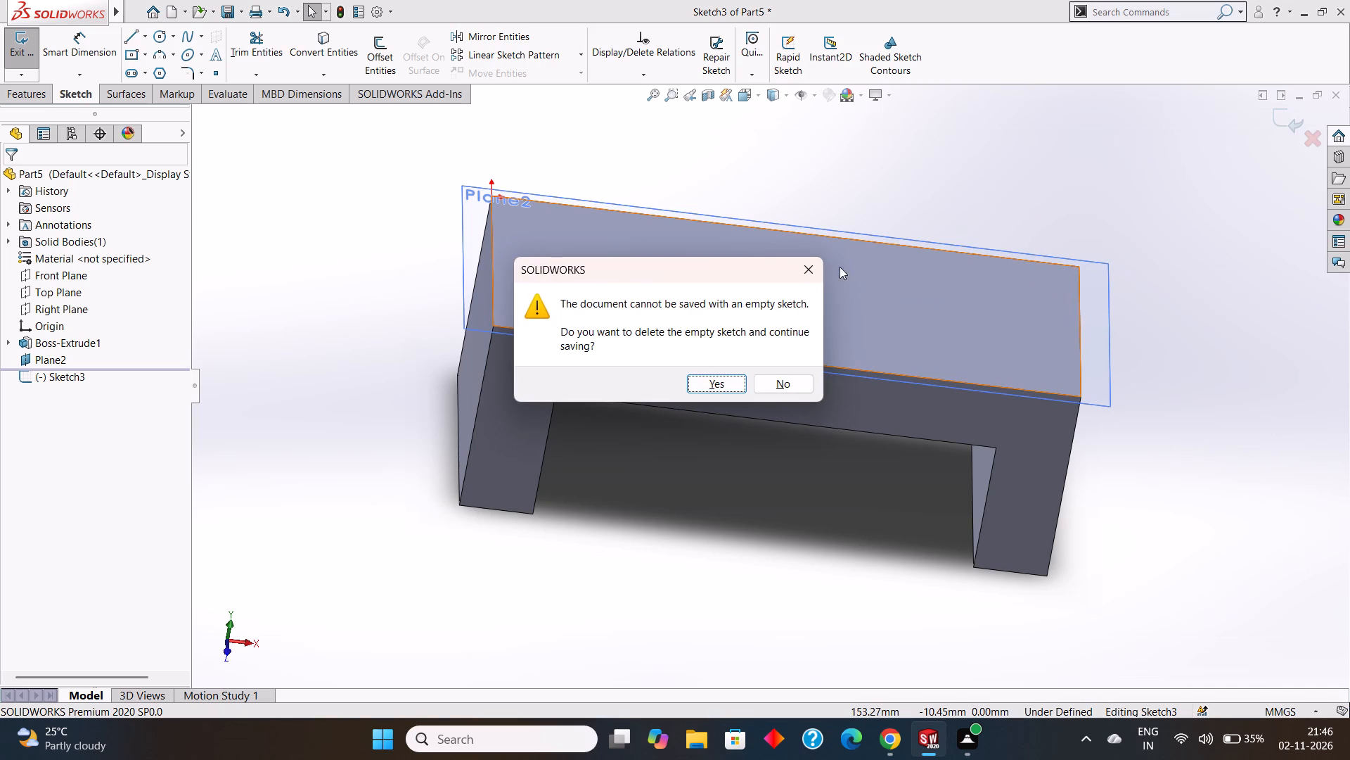
{"action": "left_click", "coordinate": [812, 267]}
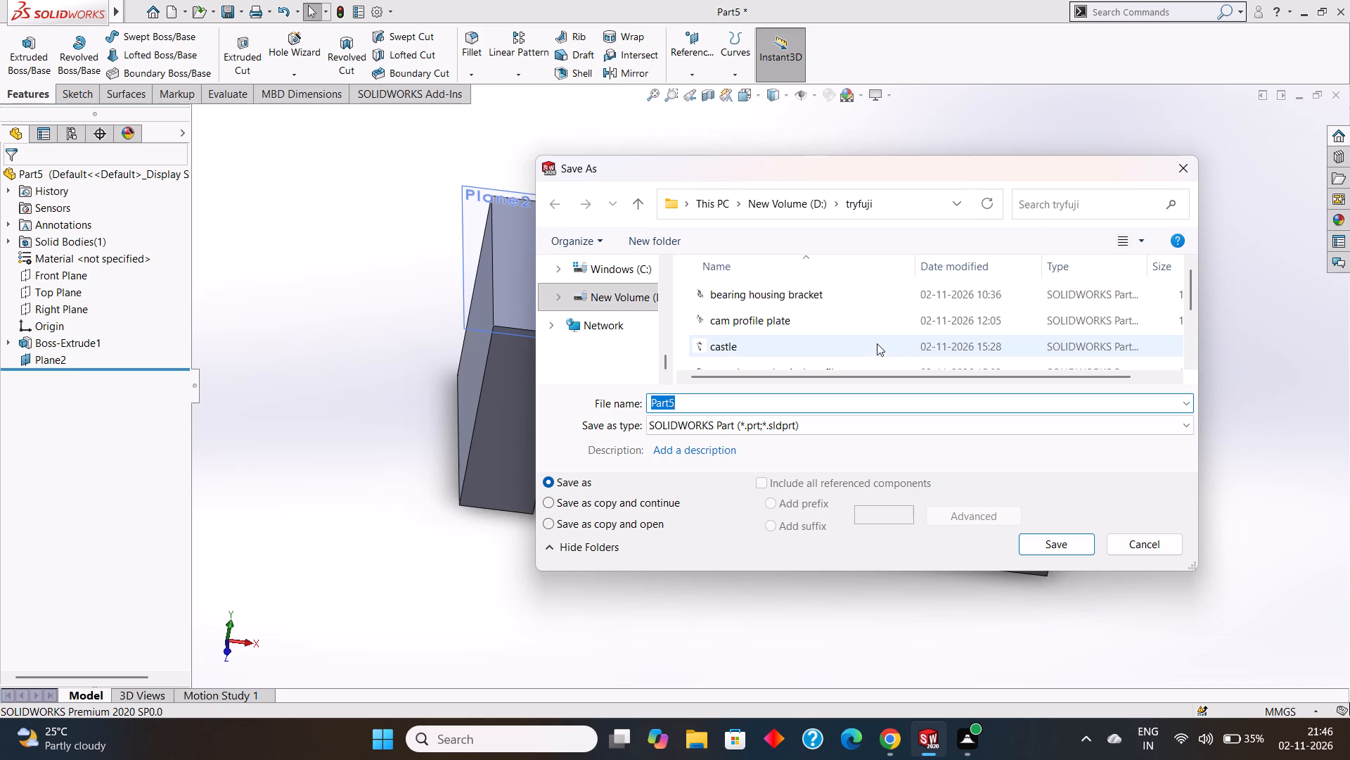
{"action": "key", "text": "BackSpace"}
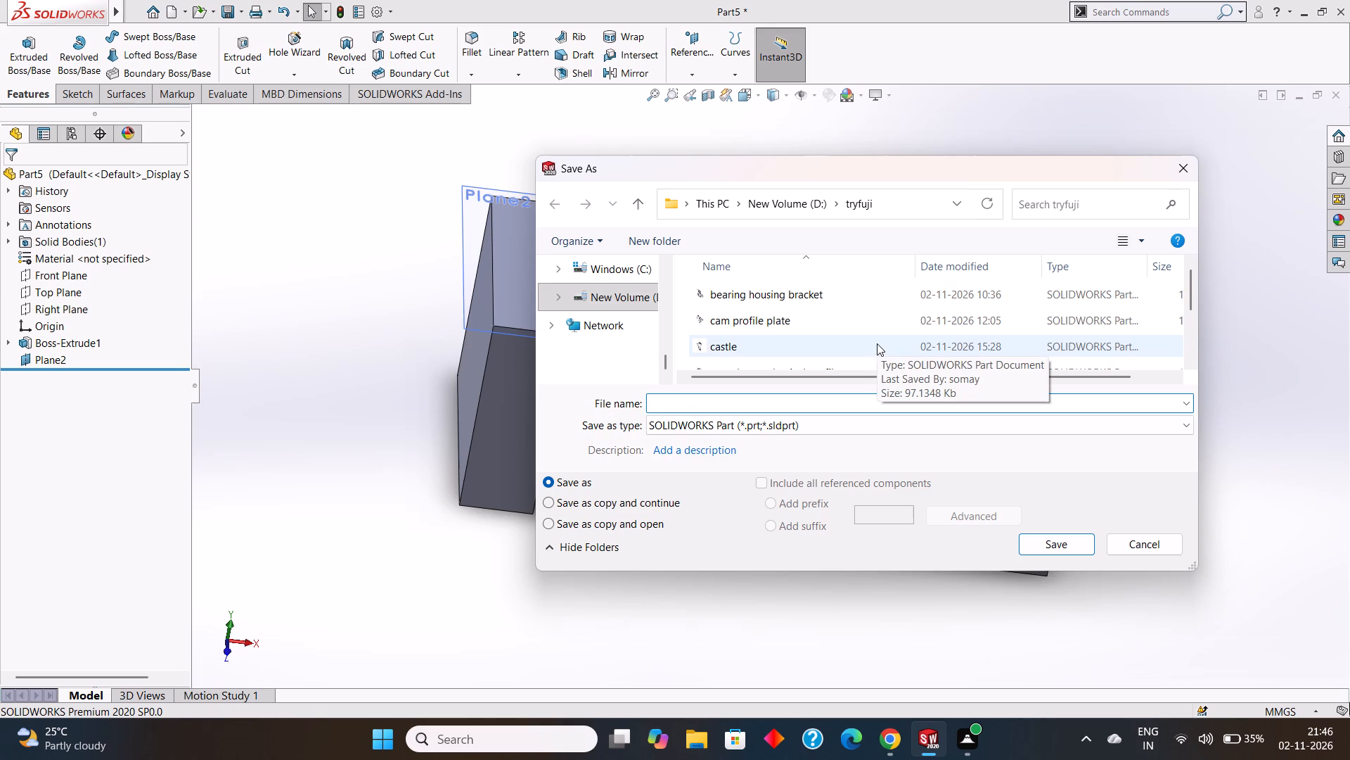
{"action": "type", "text": "double"}
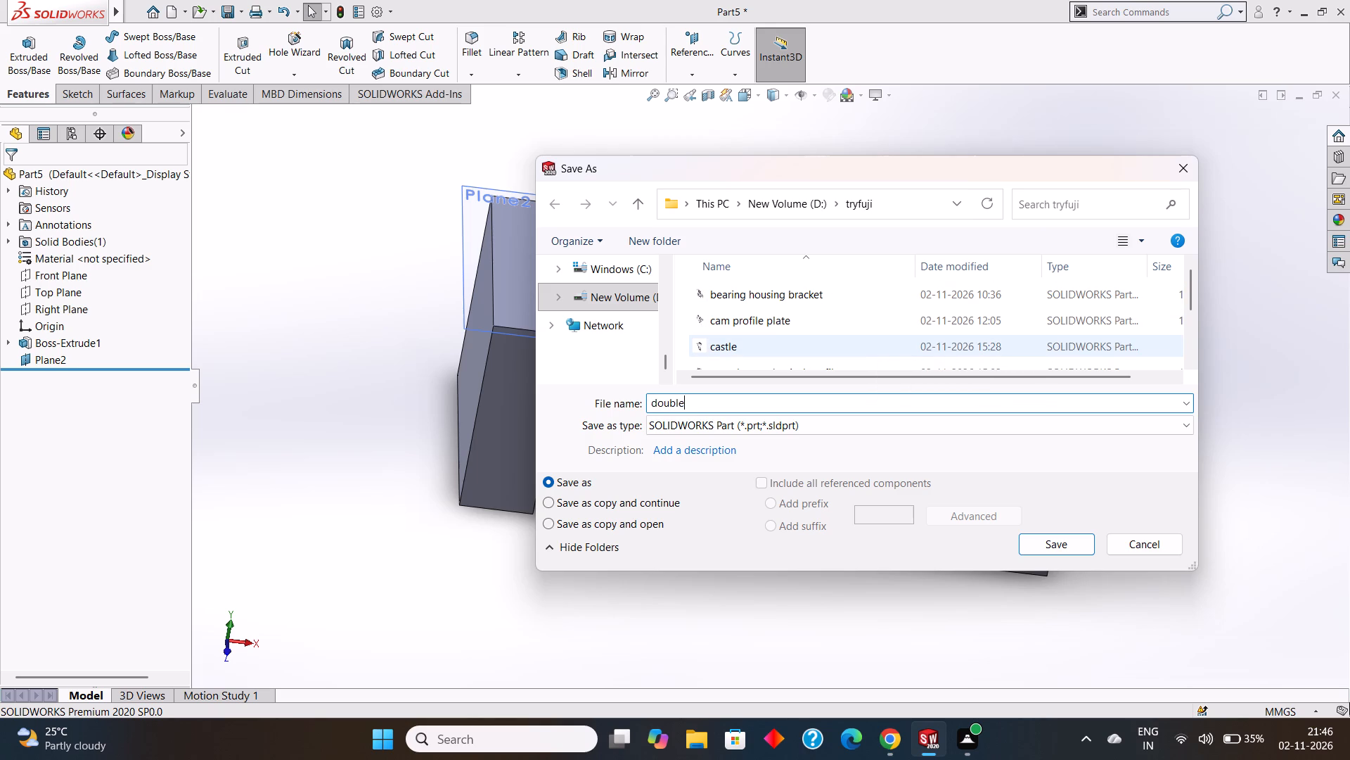
{"action": "type", "text": "-lug support"}
{"action": "key", "text": "space"}
{"action": "type", "text": "brac"}
{"action": "type", "text": "ket"}
{"action": "key", "text": "Return"}
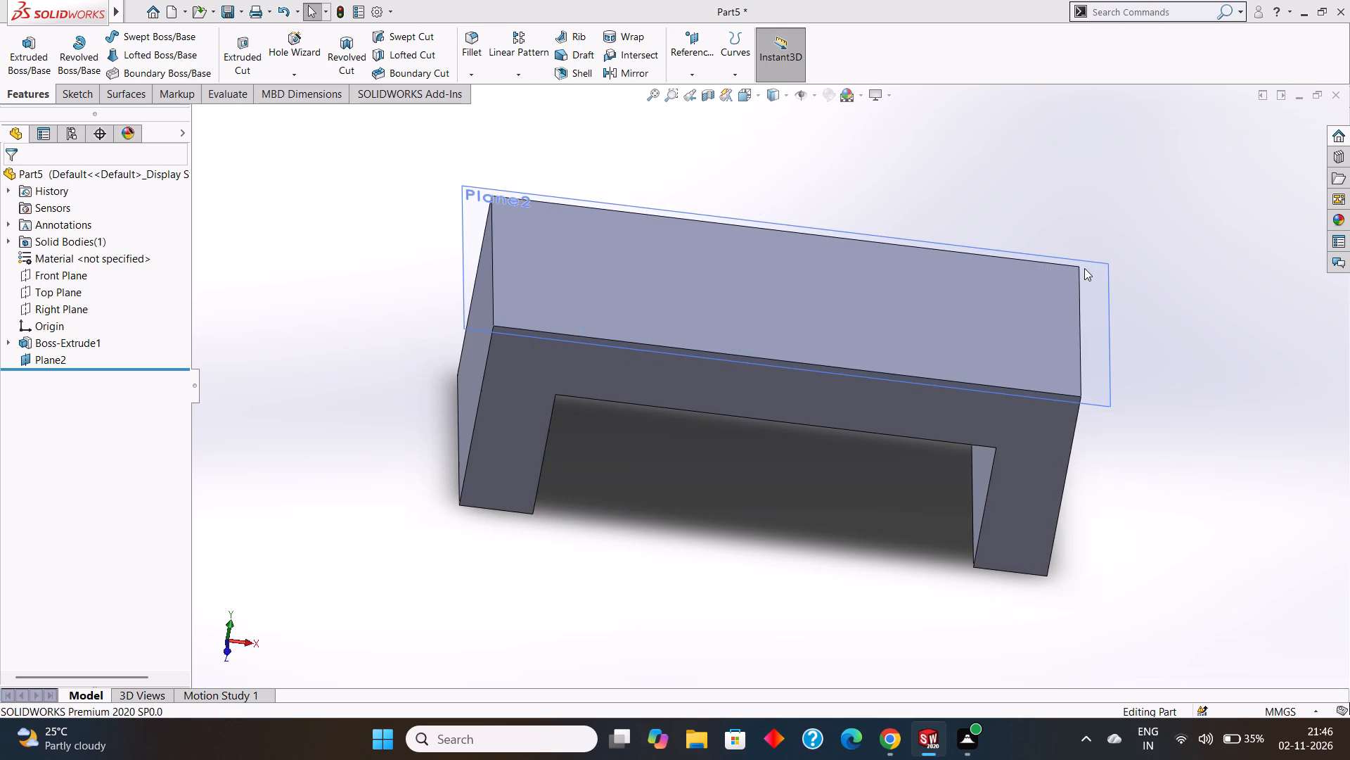
{"action": "left_click", "coordinate": [685, 304]}
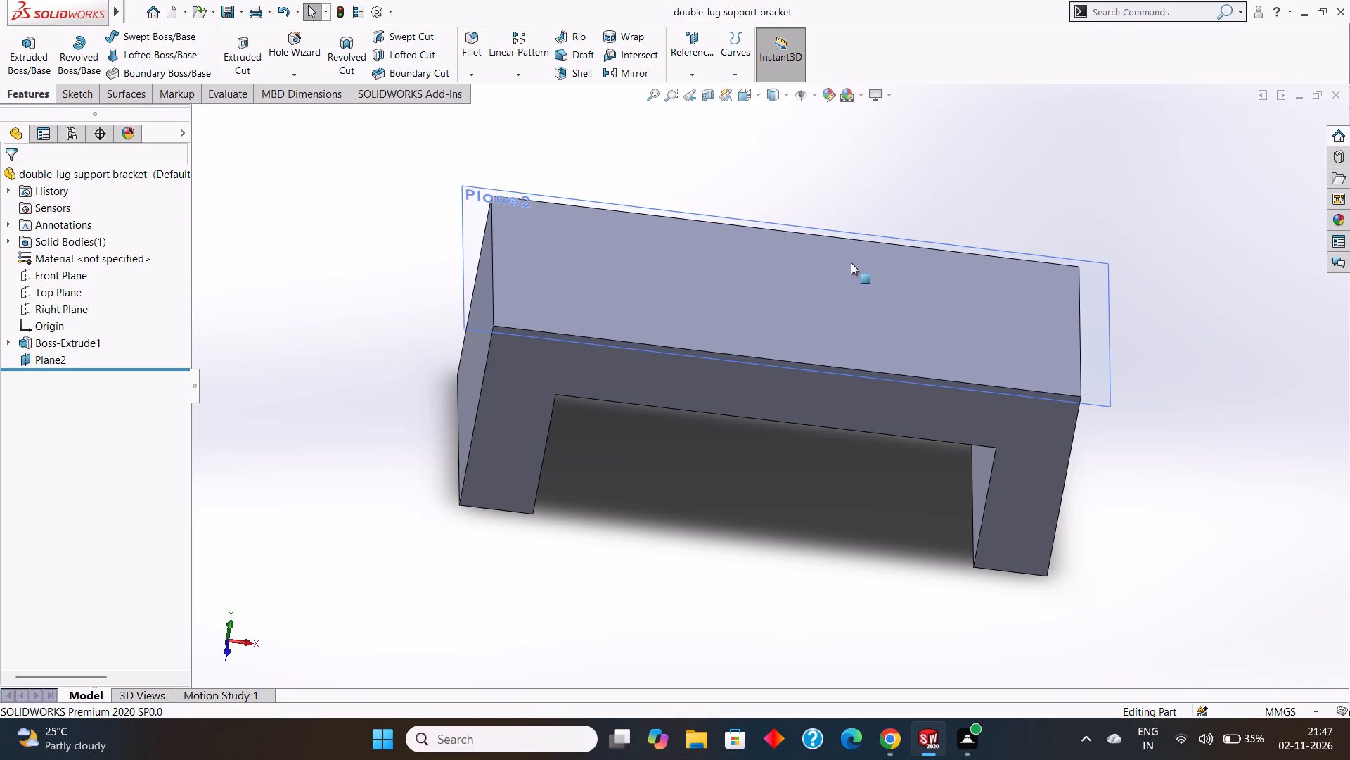
Delete the 60 mm offset plane at the part's top face.
{"action": "left_click", "coordinate": [51, 361]}
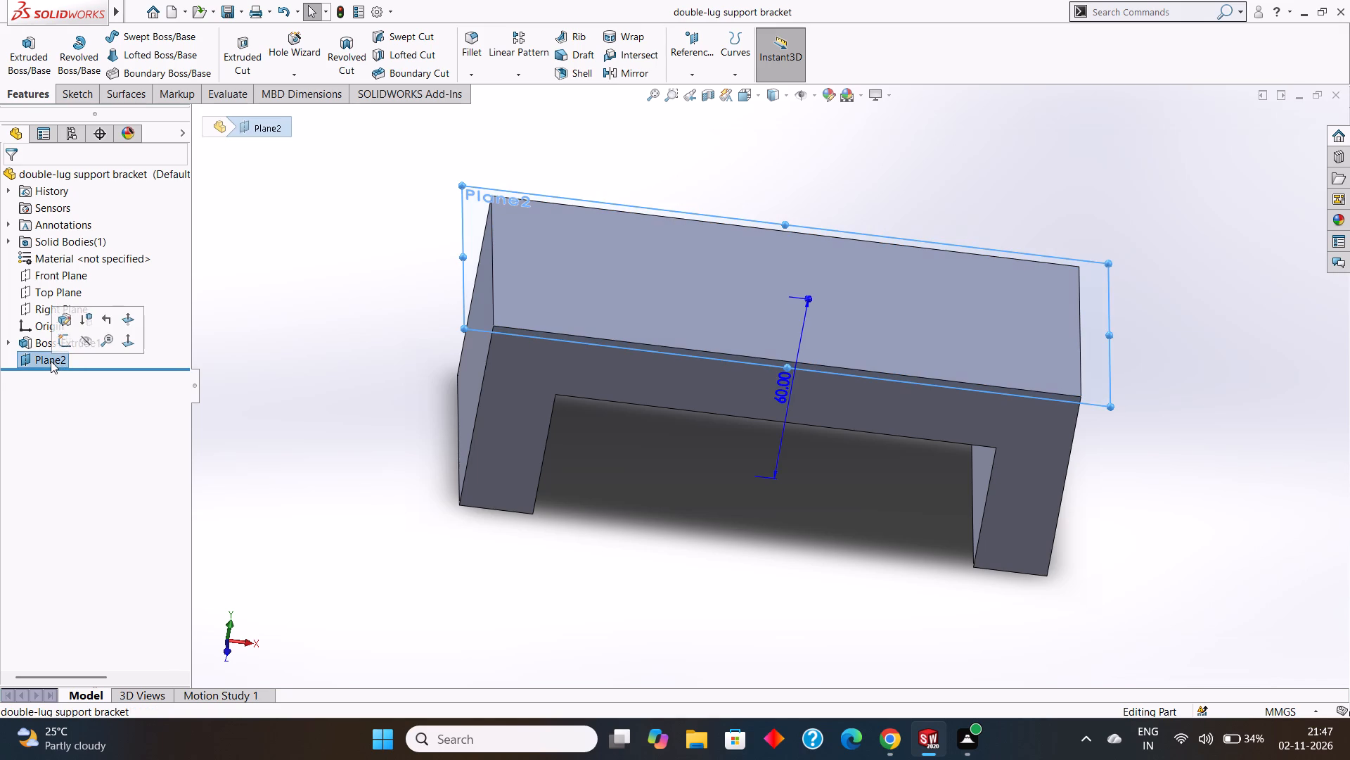
{"action": "left_click", "coordinate": [34, 379]}
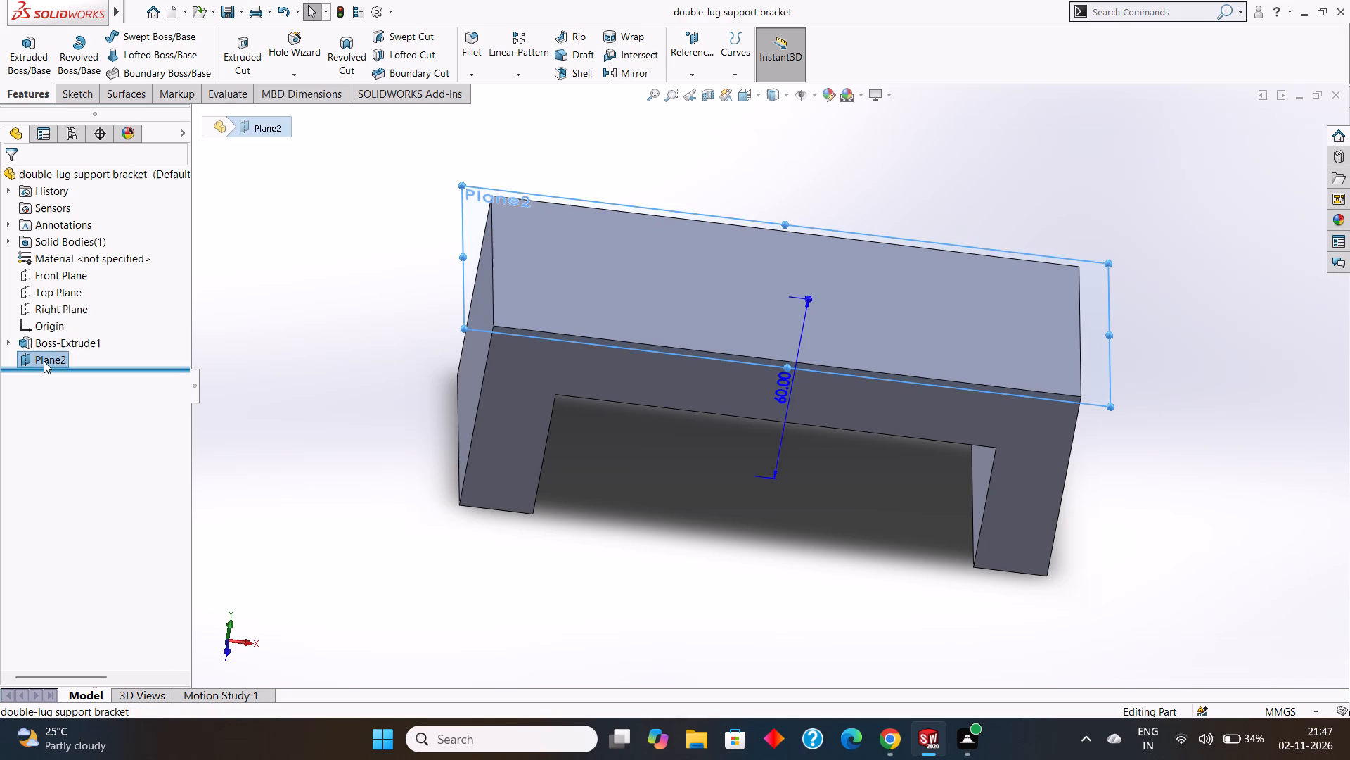
{"action": "right_click", "coordinate": [44, 360]}
{"action": "left_click", "coordinate": [82, 490]}
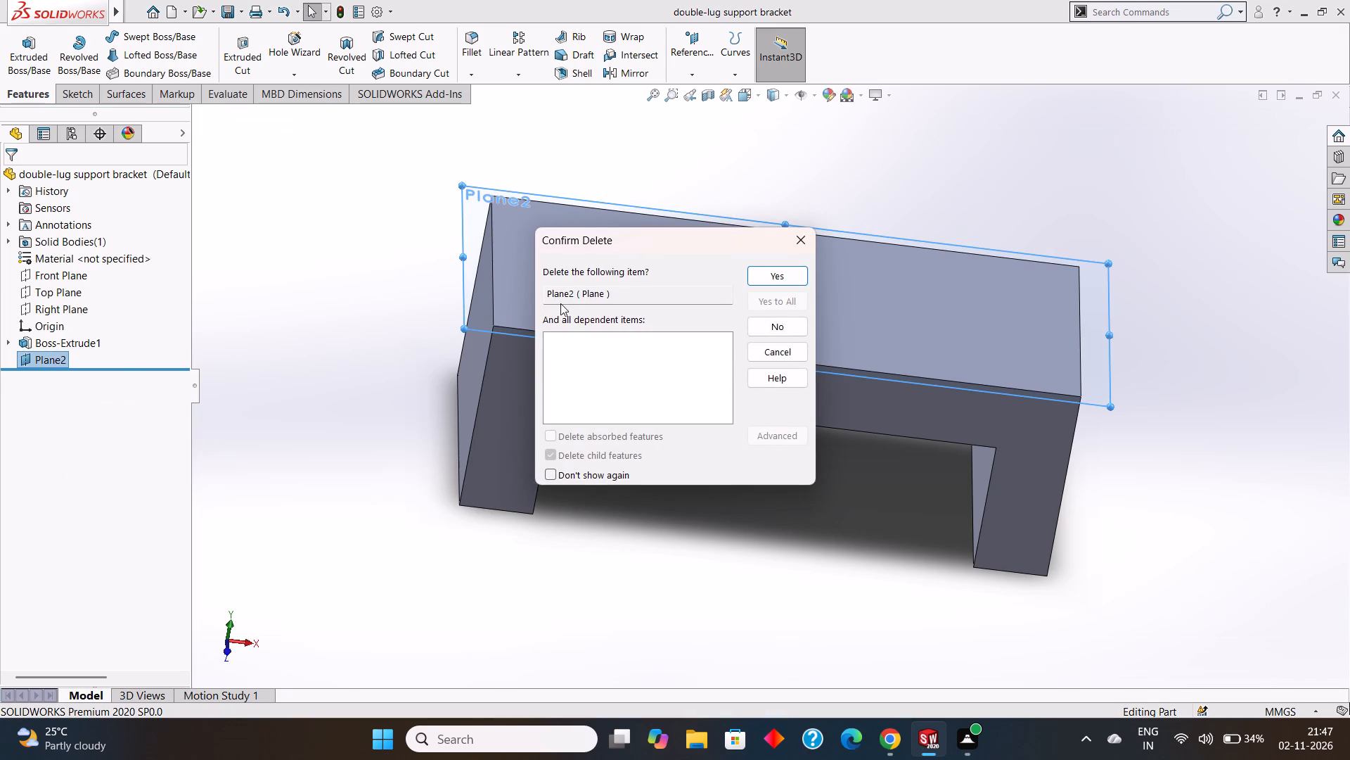
{"action": "left_click", "coordinate": [792, 278]}
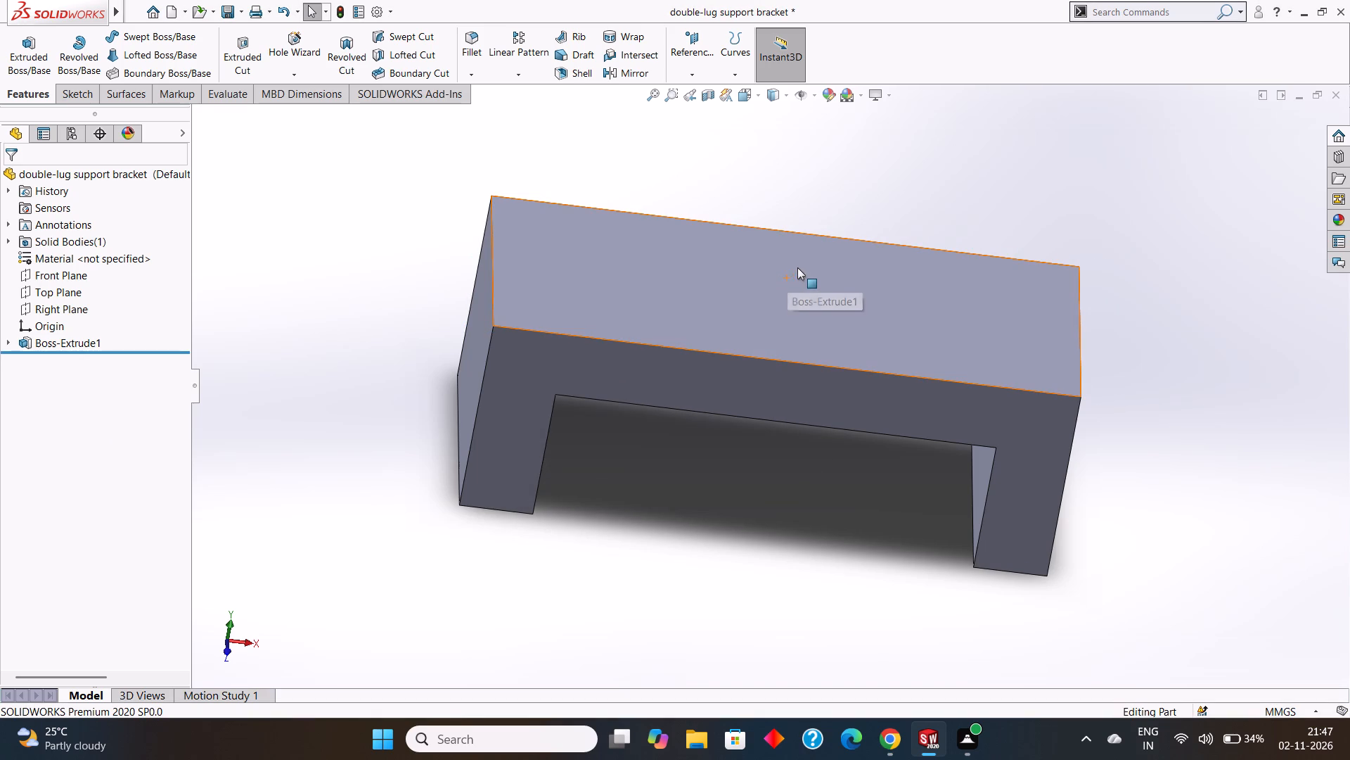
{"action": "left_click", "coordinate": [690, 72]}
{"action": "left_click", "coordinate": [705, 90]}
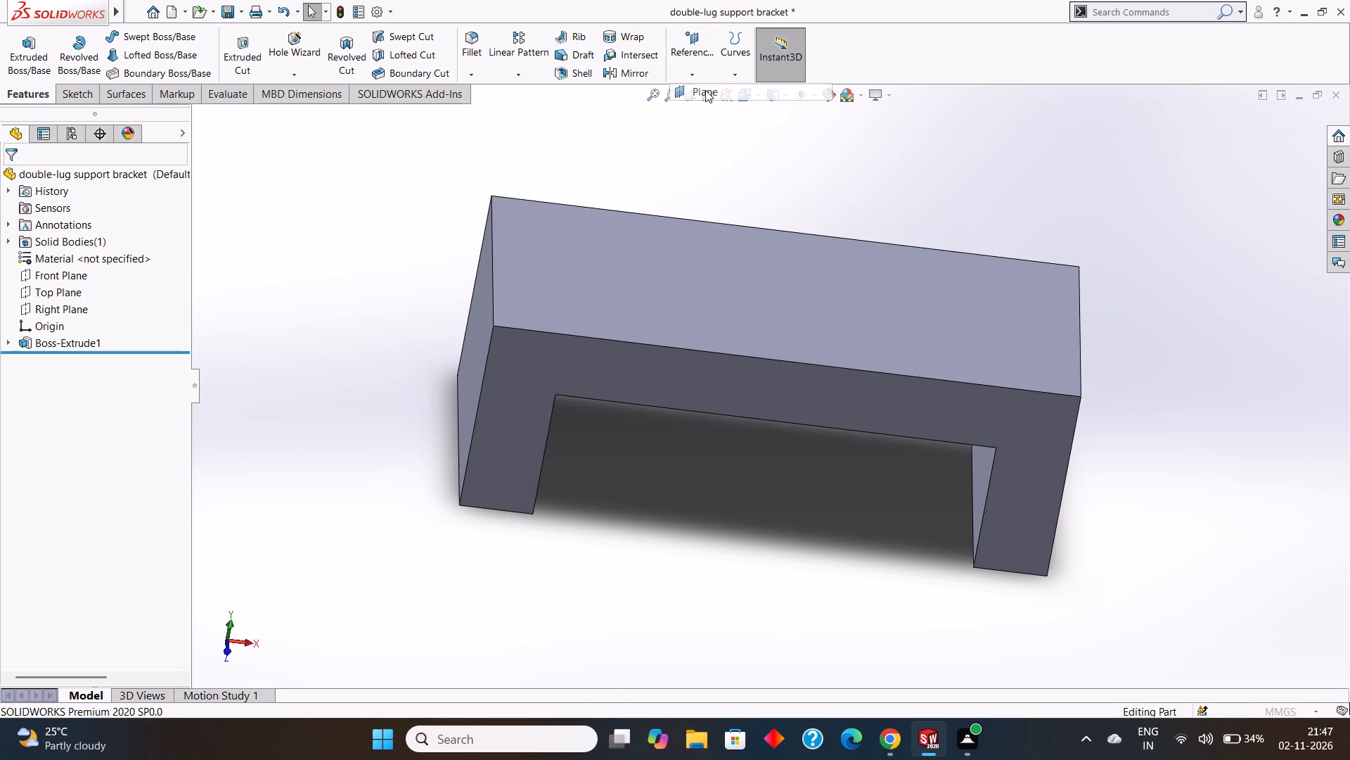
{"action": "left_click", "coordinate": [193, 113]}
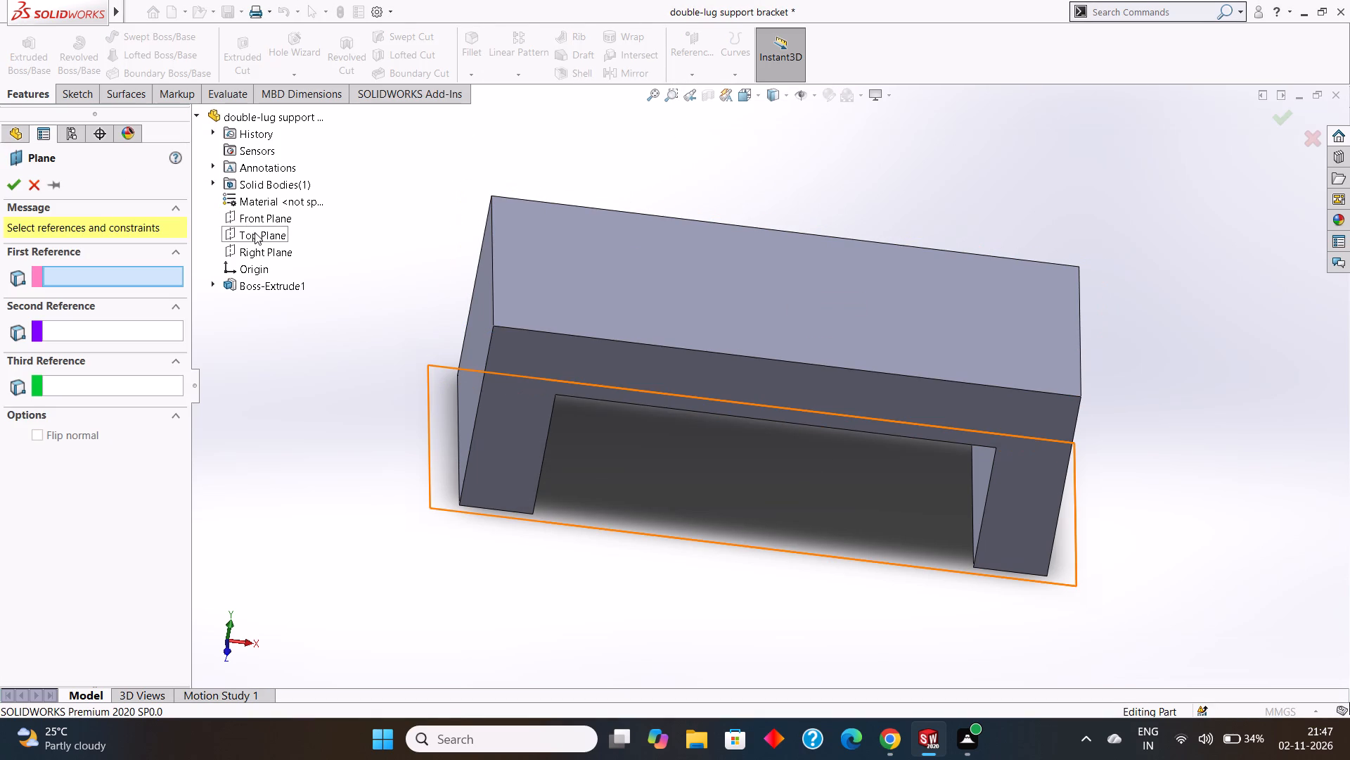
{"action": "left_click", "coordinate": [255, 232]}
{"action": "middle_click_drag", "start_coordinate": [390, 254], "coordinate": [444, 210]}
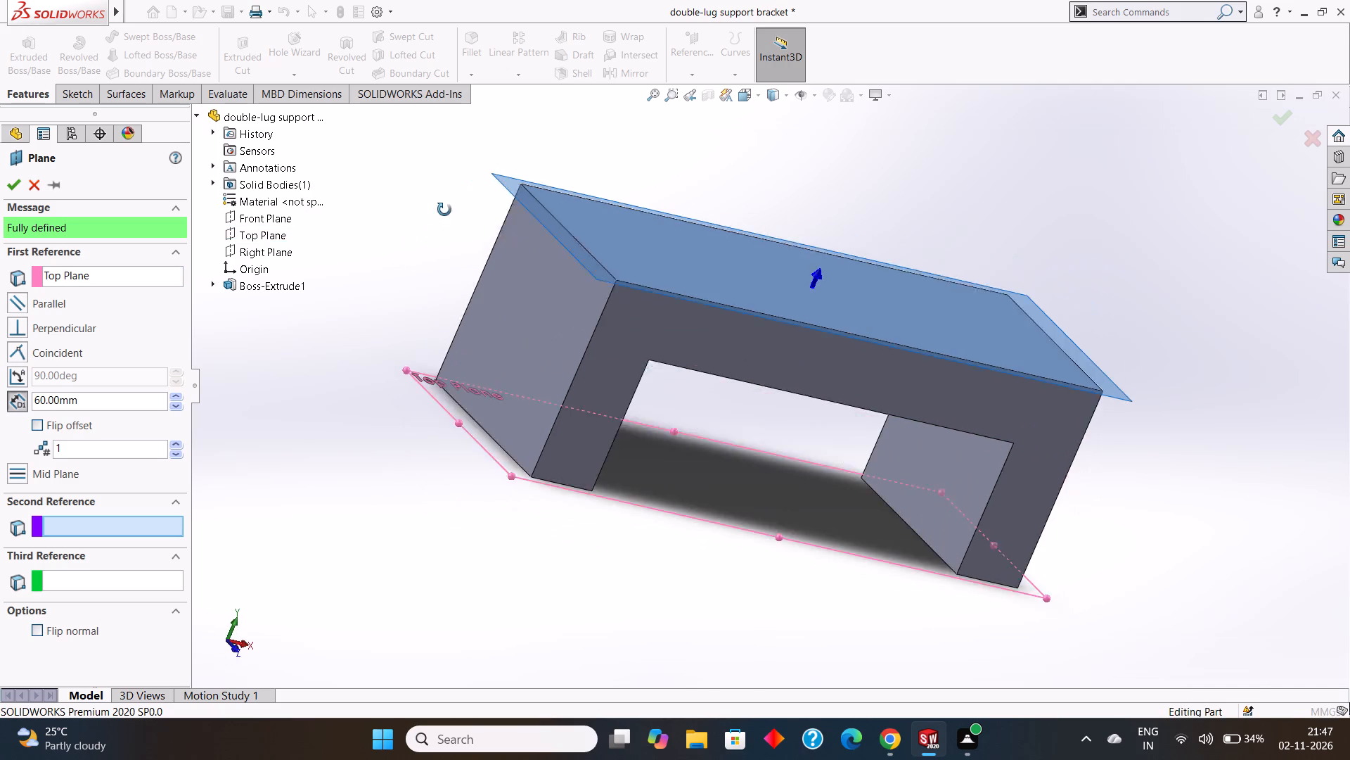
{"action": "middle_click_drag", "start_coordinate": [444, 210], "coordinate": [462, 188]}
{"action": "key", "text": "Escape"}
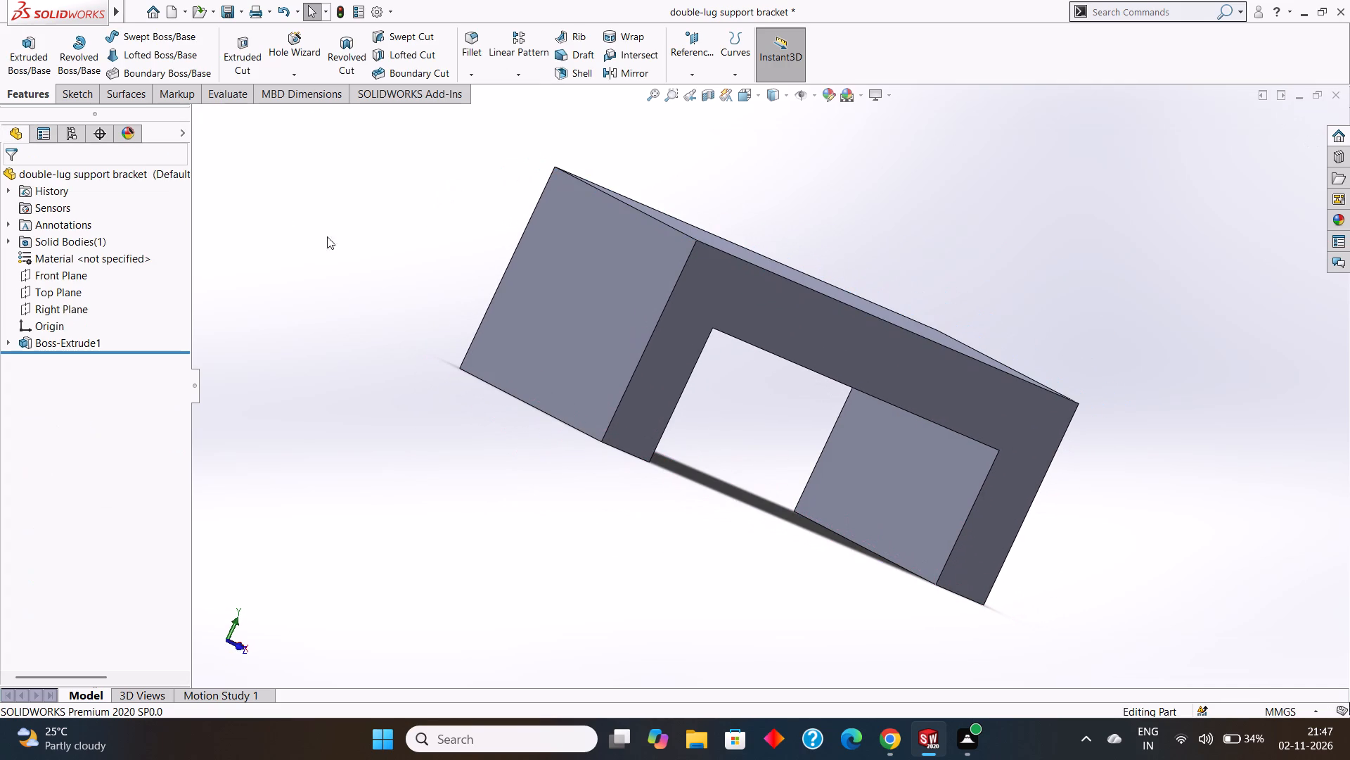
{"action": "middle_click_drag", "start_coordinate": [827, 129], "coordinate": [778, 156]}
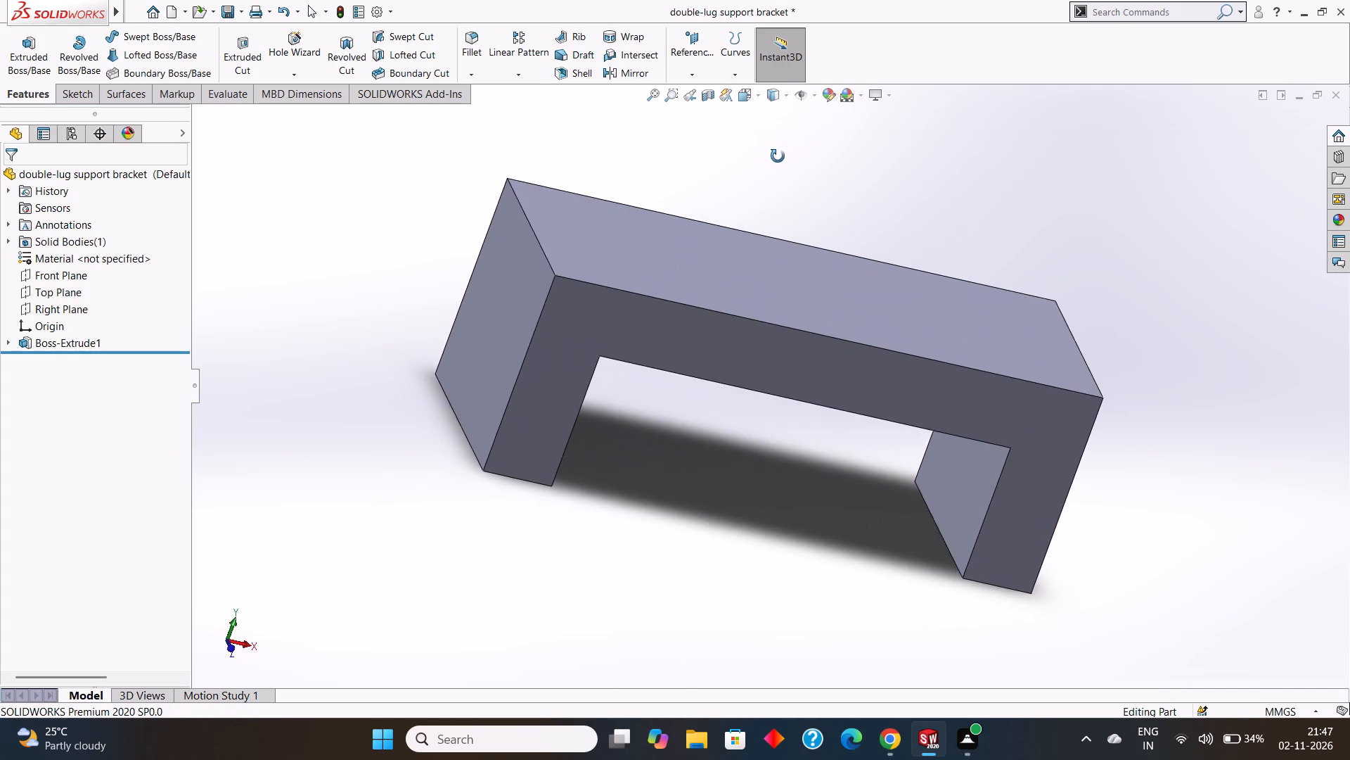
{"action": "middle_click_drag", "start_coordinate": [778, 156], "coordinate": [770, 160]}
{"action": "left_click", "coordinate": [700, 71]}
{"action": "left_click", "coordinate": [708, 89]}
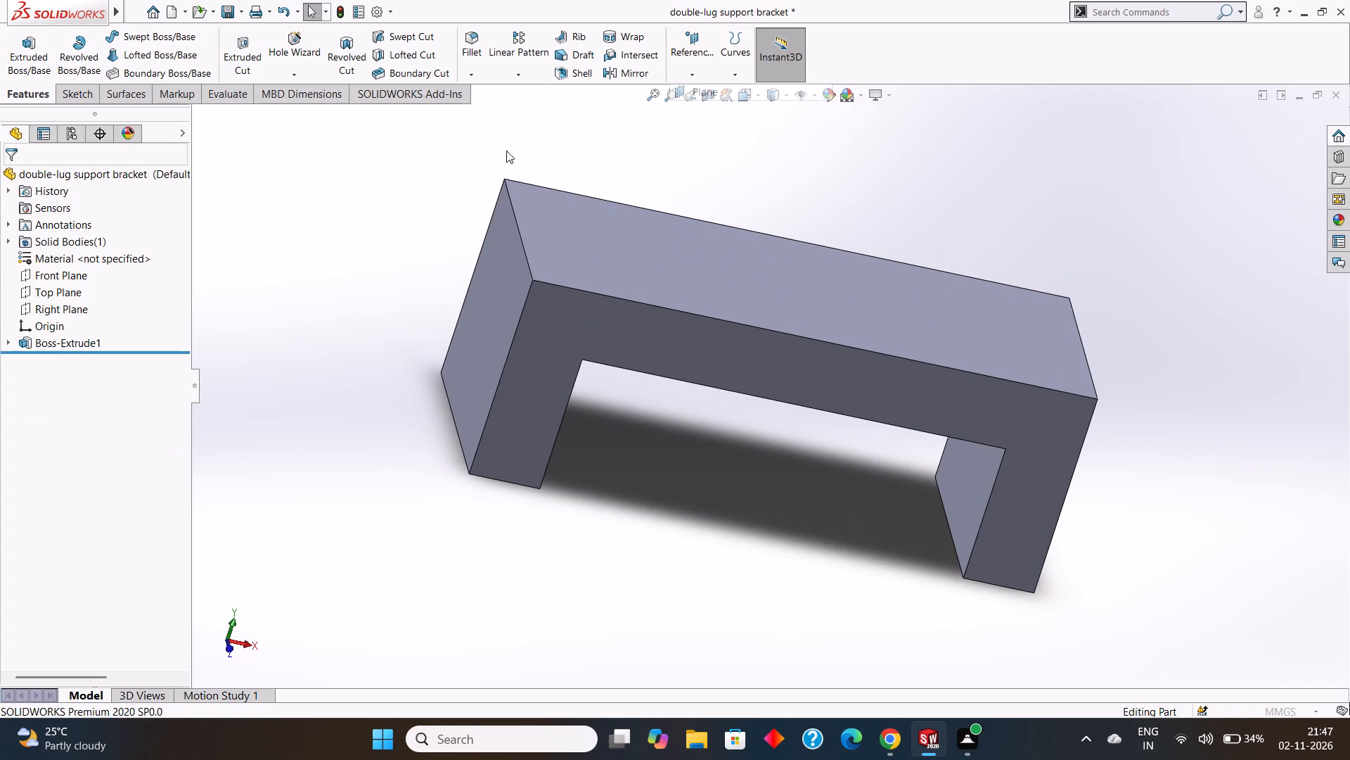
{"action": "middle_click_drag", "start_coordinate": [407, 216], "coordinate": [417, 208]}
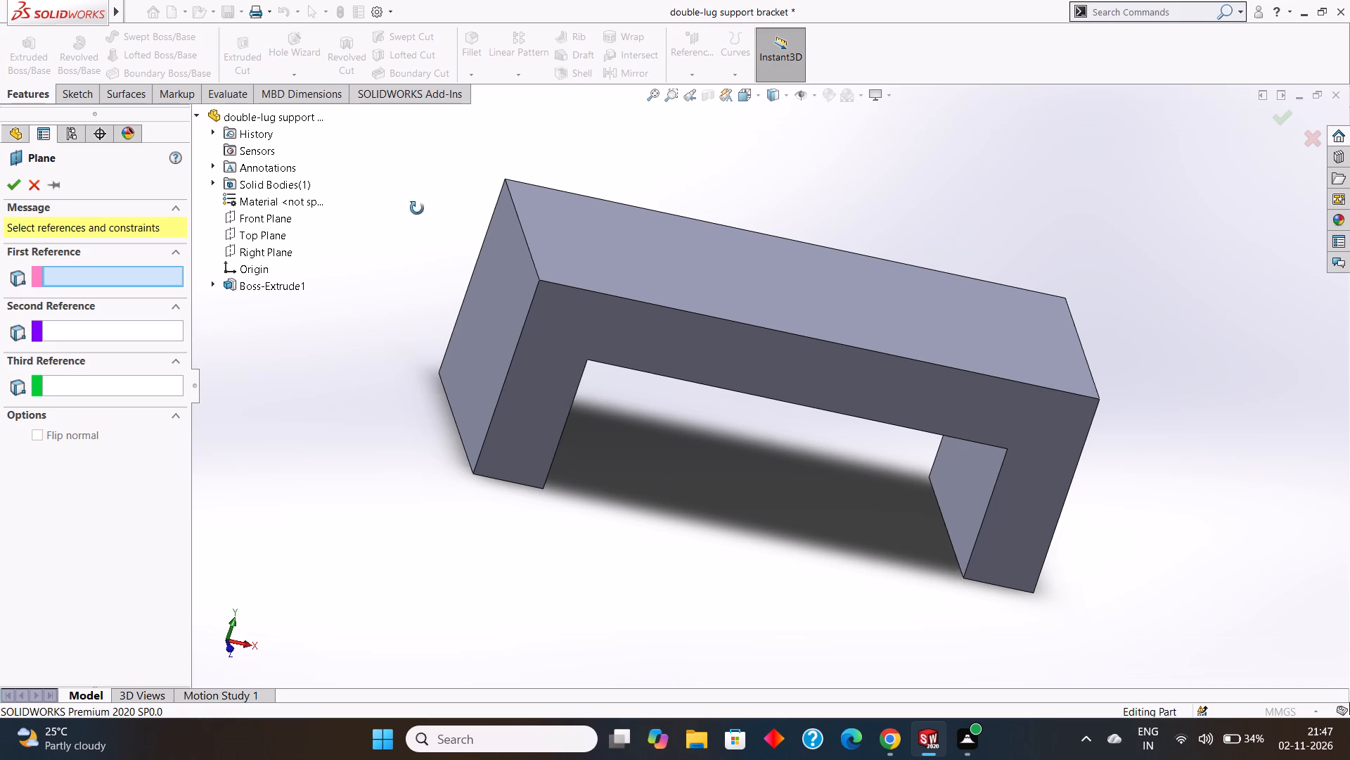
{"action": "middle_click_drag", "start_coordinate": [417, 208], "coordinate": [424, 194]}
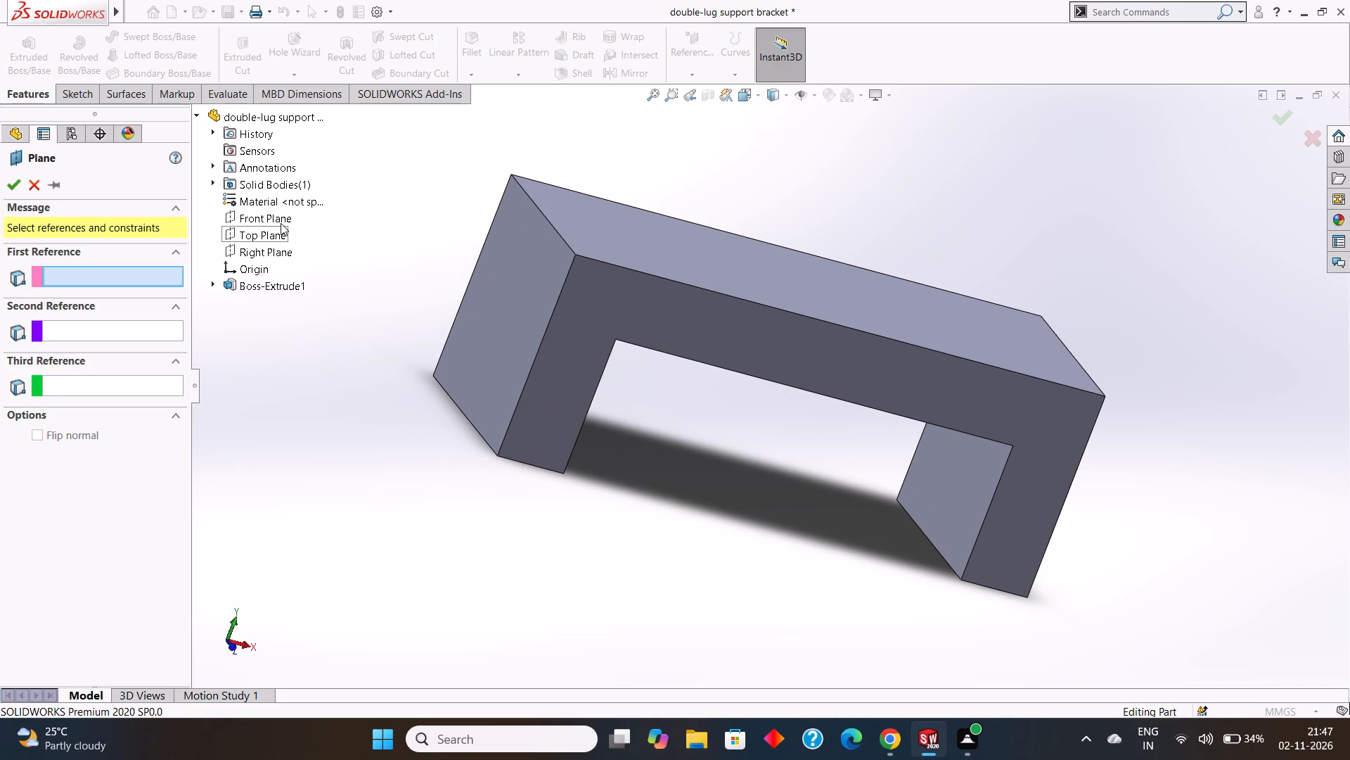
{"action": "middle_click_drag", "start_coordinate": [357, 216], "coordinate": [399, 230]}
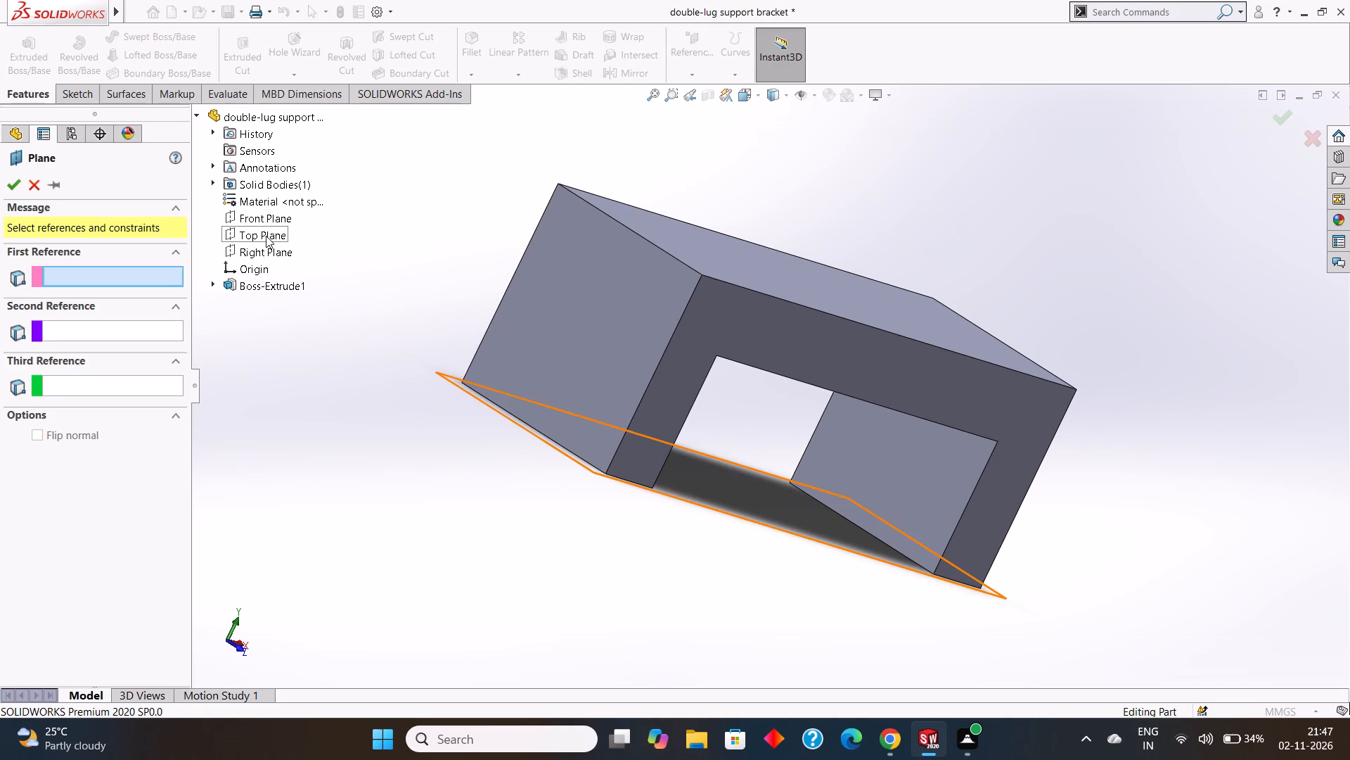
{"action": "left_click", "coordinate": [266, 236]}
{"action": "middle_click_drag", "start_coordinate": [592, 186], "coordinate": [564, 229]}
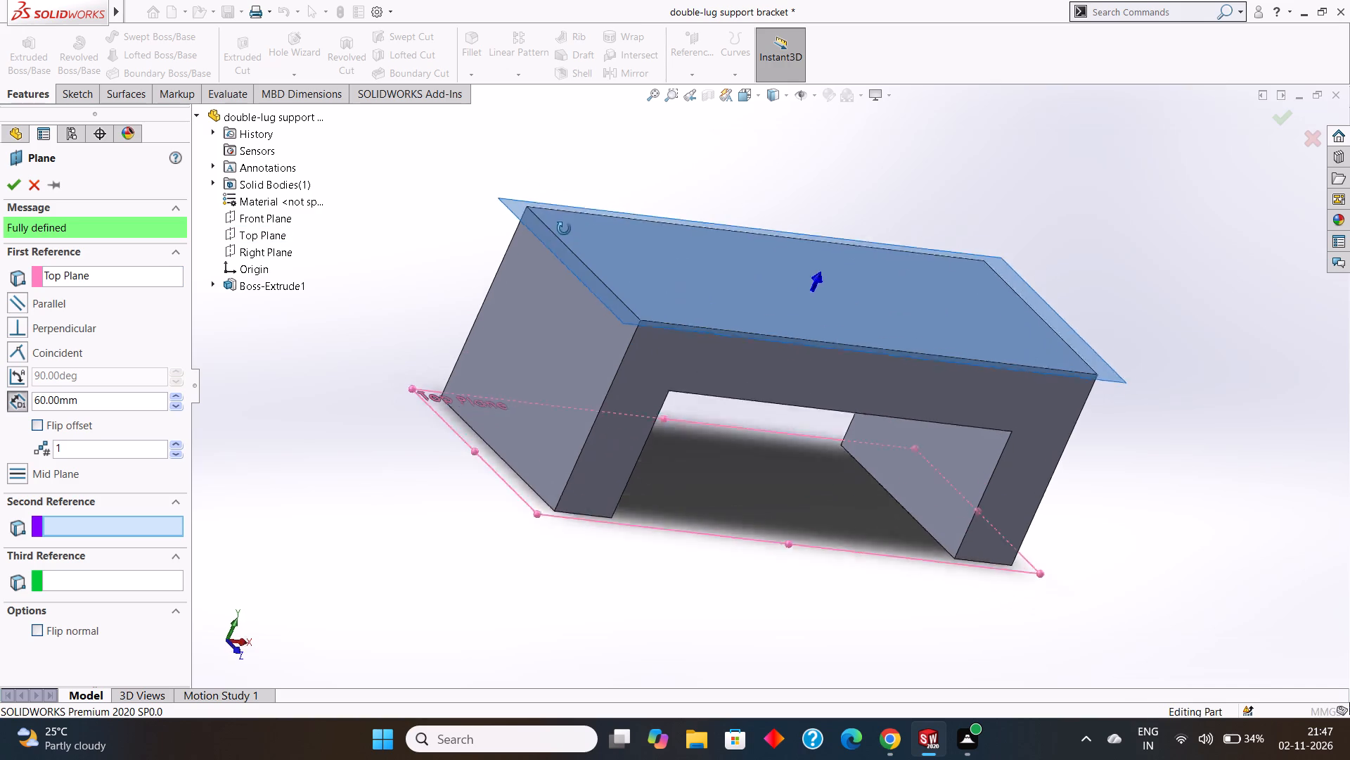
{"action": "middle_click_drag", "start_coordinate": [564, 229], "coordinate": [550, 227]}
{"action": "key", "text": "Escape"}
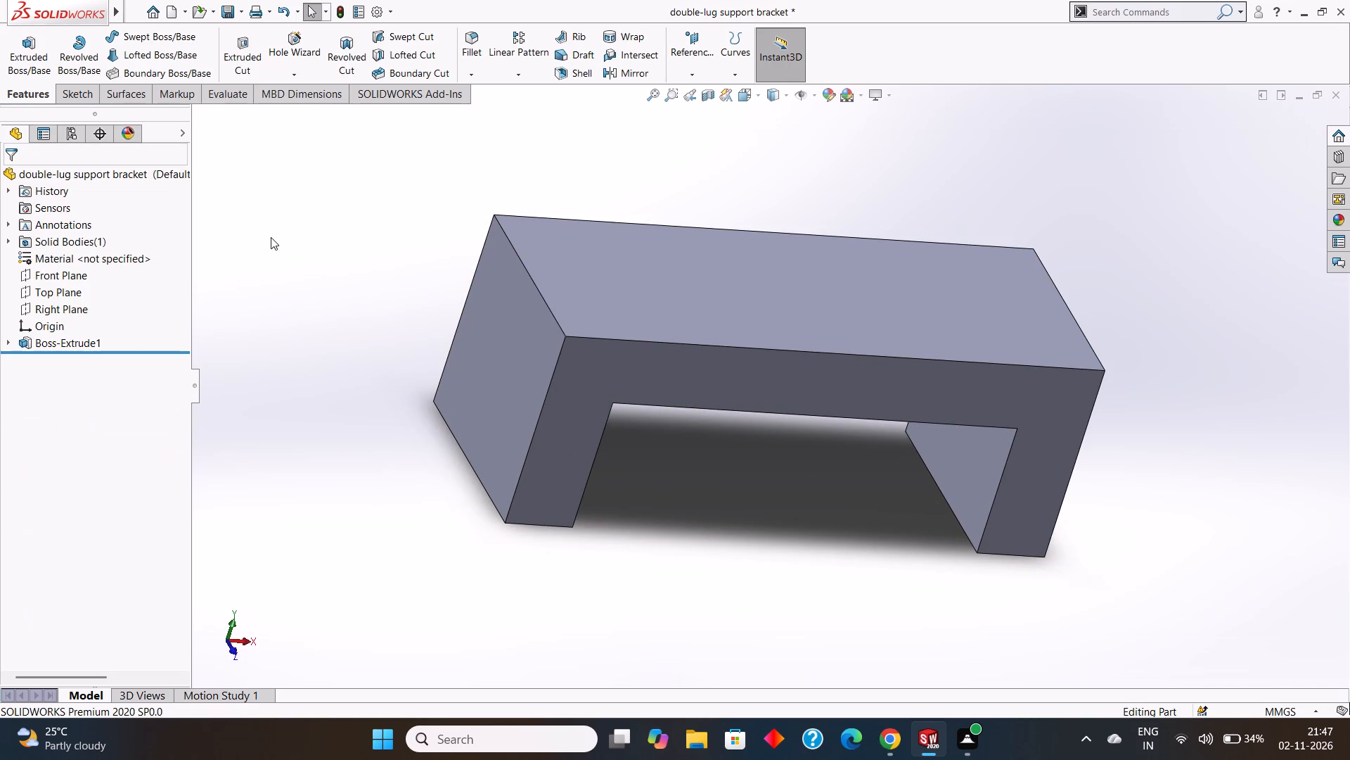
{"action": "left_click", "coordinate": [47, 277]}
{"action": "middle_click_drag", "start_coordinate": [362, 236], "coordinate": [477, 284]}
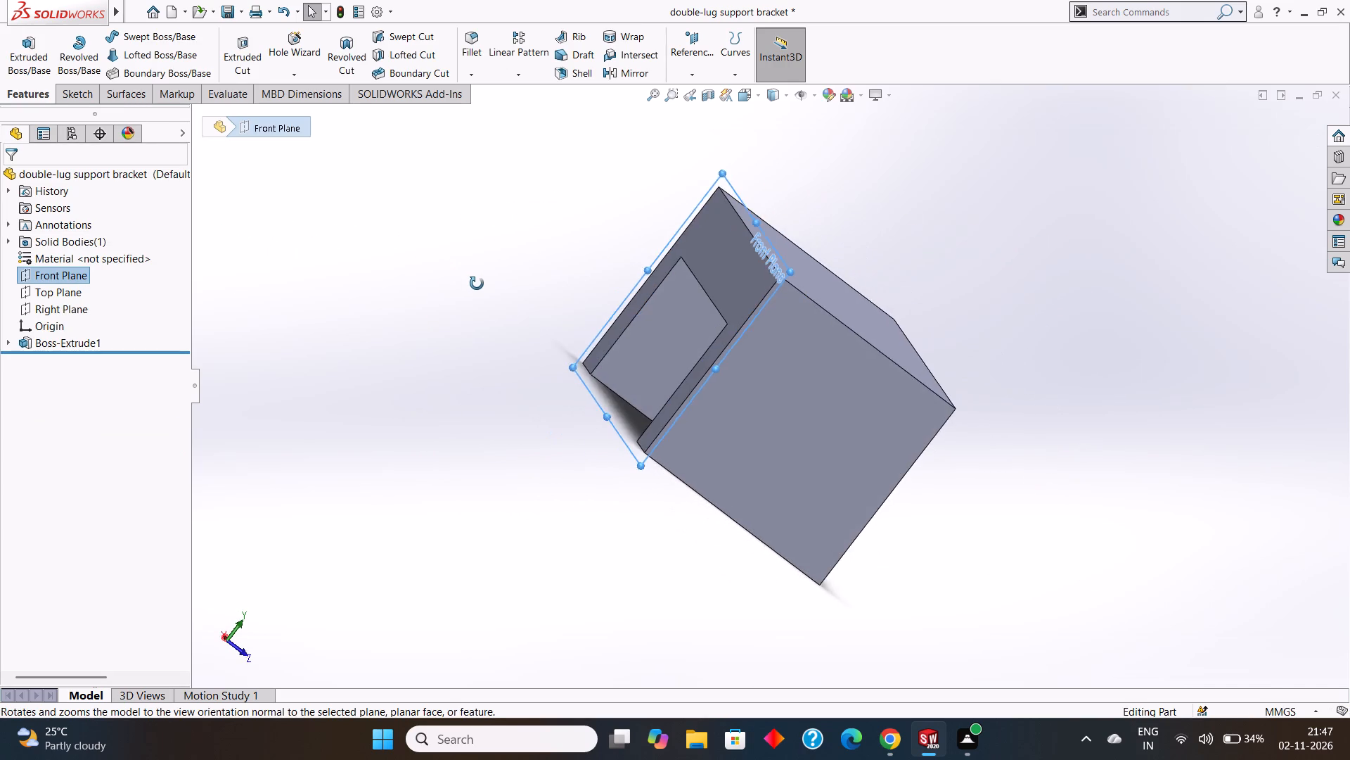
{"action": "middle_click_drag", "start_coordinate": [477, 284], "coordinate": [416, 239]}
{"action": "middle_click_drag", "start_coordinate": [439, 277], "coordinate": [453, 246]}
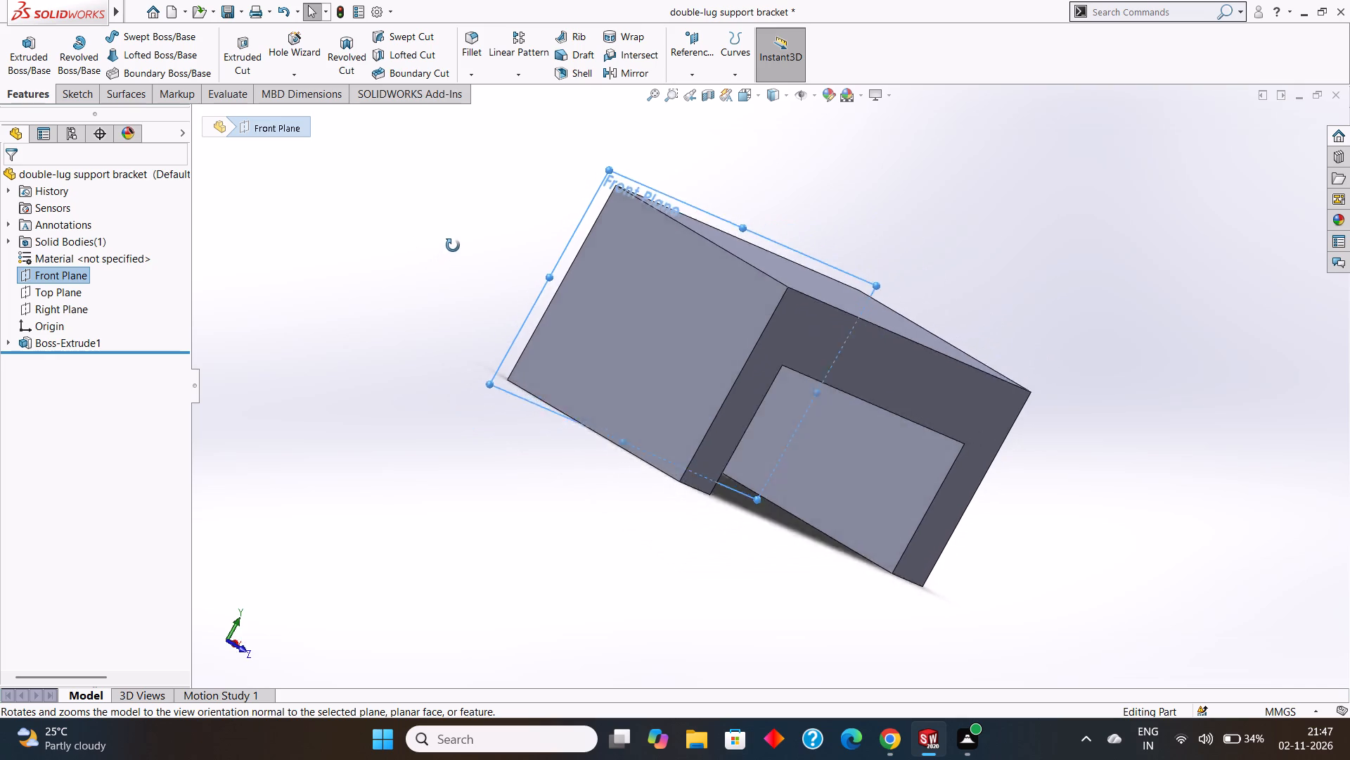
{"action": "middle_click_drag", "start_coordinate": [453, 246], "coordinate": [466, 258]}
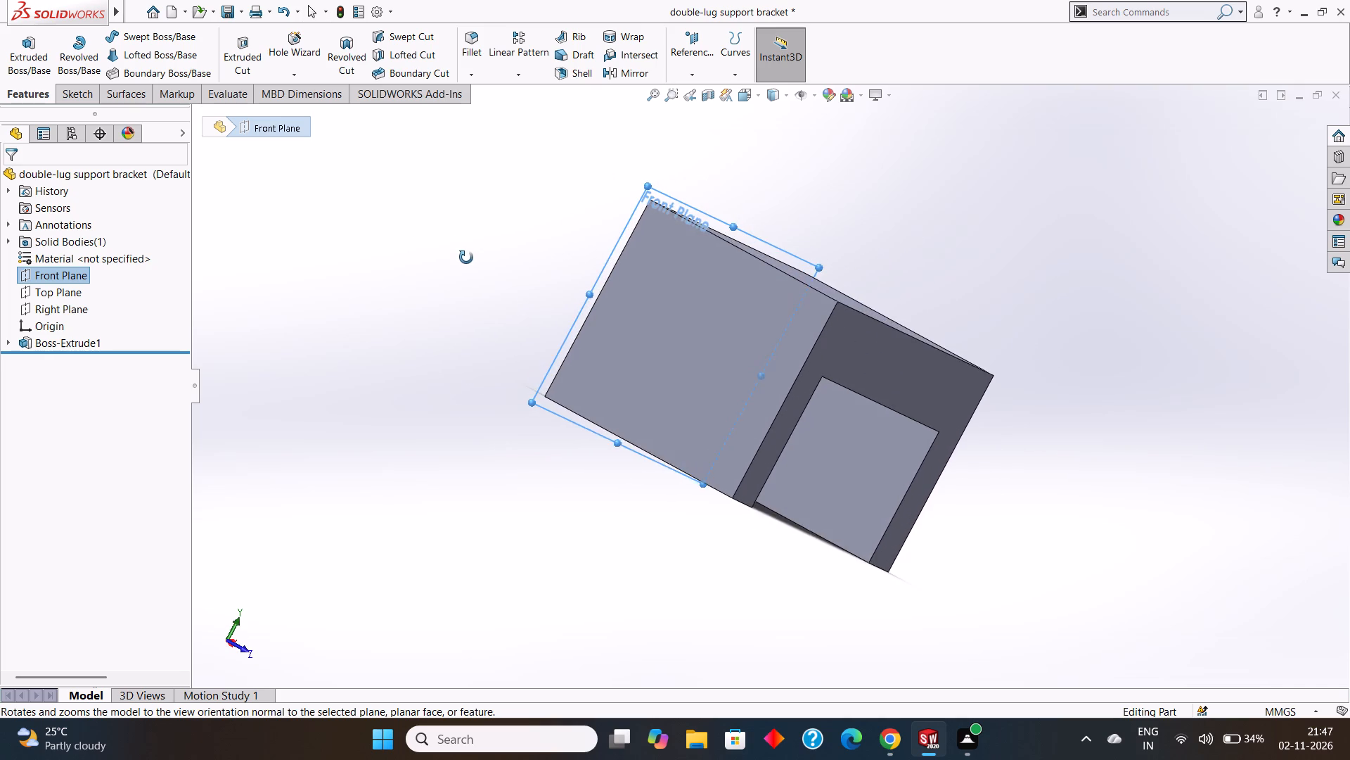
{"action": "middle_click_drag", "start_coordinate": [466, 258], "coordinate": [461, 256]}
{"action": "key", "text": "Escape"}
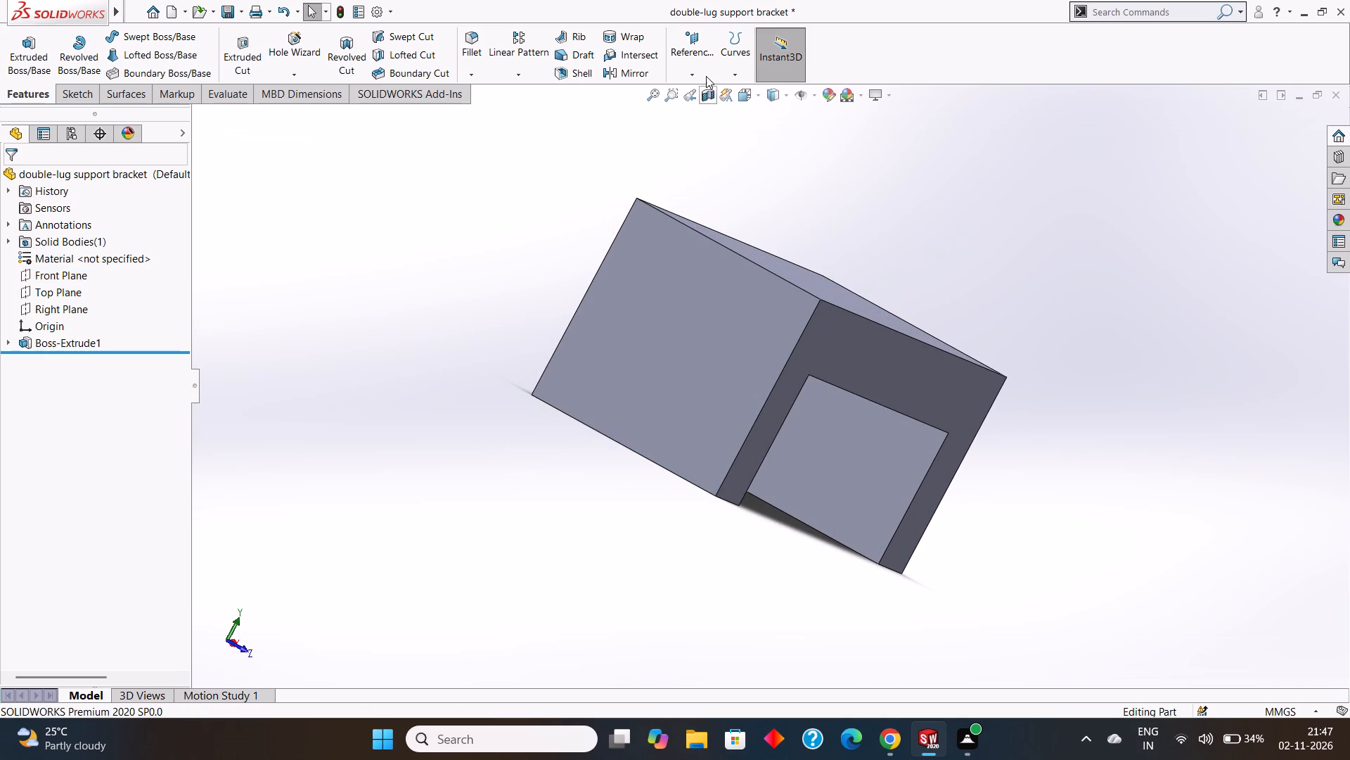
Create a reference plane offset 60 mm from the Front Plane, level with the part's front face.
{"action": "left_click", "coordinate": [706, 76]}
{"action": "left_click", "coordinate": [713, 88]}
{"action": "middle_click_drag", "start_coordinate": [570, 181], "coordinate": [572, 191]}
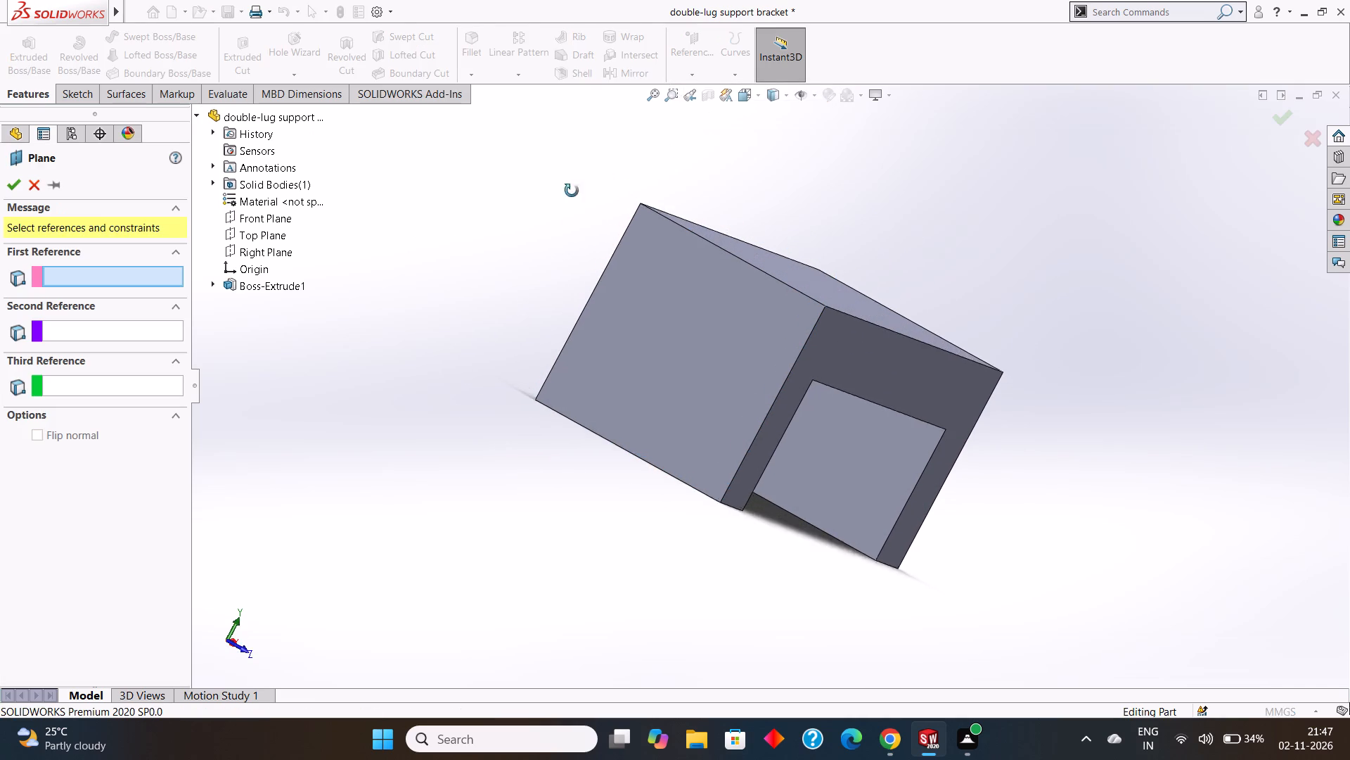
{"action": "middle_click_drag", "start_coordinate": [572, 191], "coordinate": [558, 198]}
{"action": "left_click", "coordinate": [283, 218]}
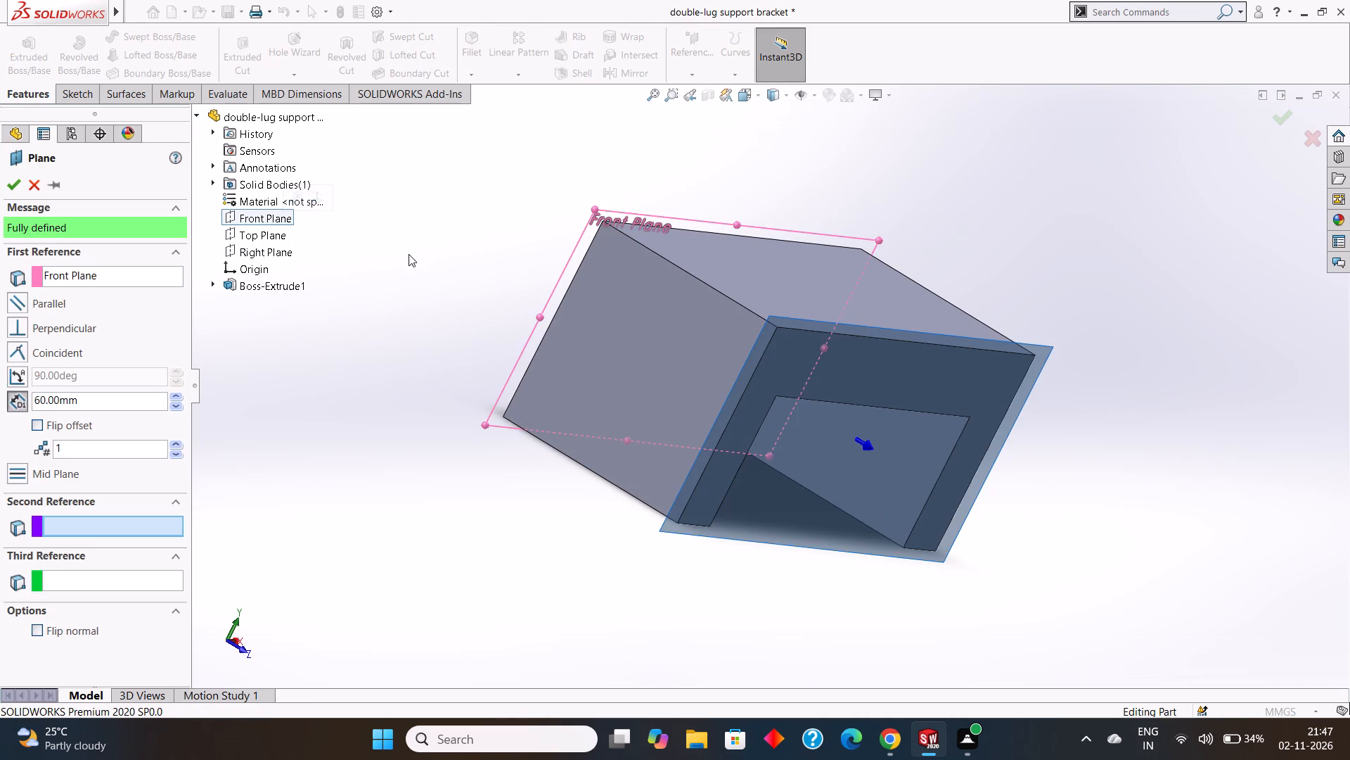
{"action": "middle_click_drag", "start_coordinate": [417, 255], "coordinate": [392, 246]}
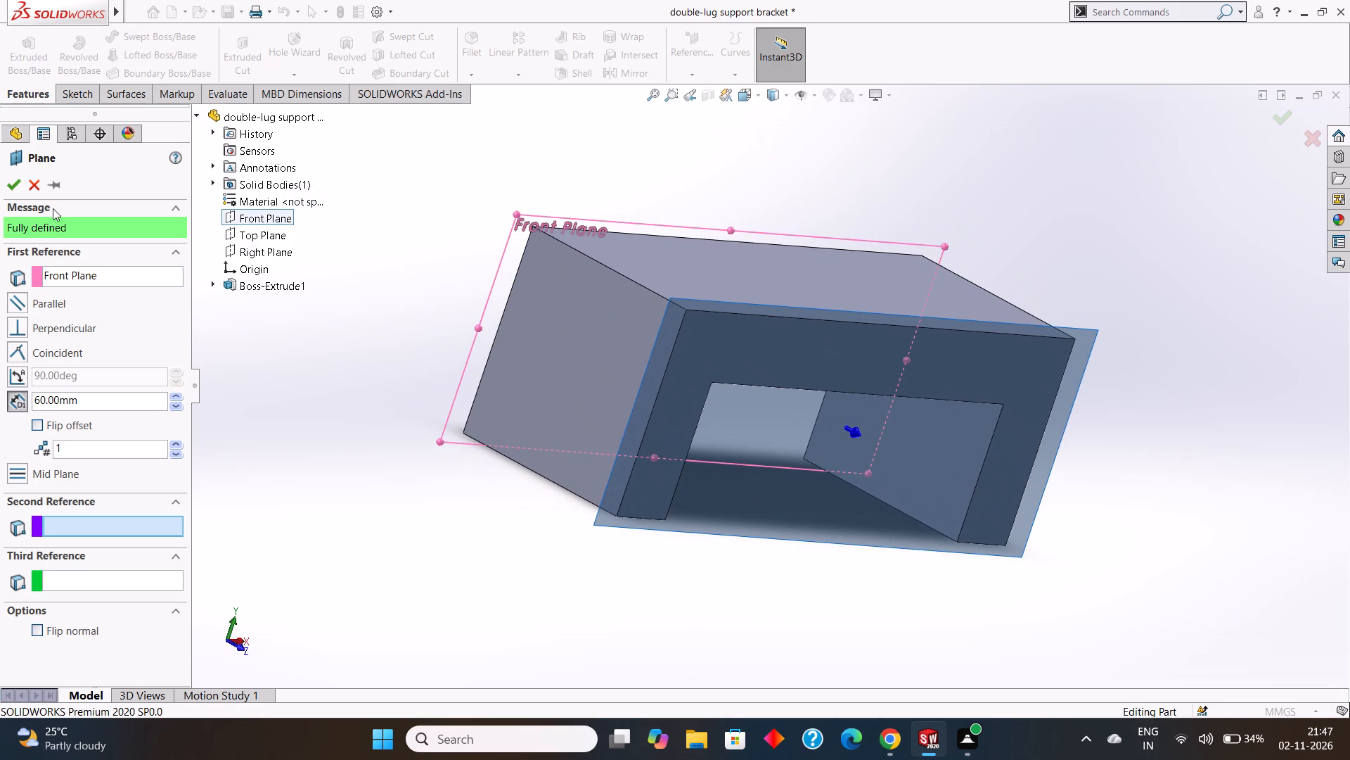
{"action": "left_click", "coordinate": [14, 185]}
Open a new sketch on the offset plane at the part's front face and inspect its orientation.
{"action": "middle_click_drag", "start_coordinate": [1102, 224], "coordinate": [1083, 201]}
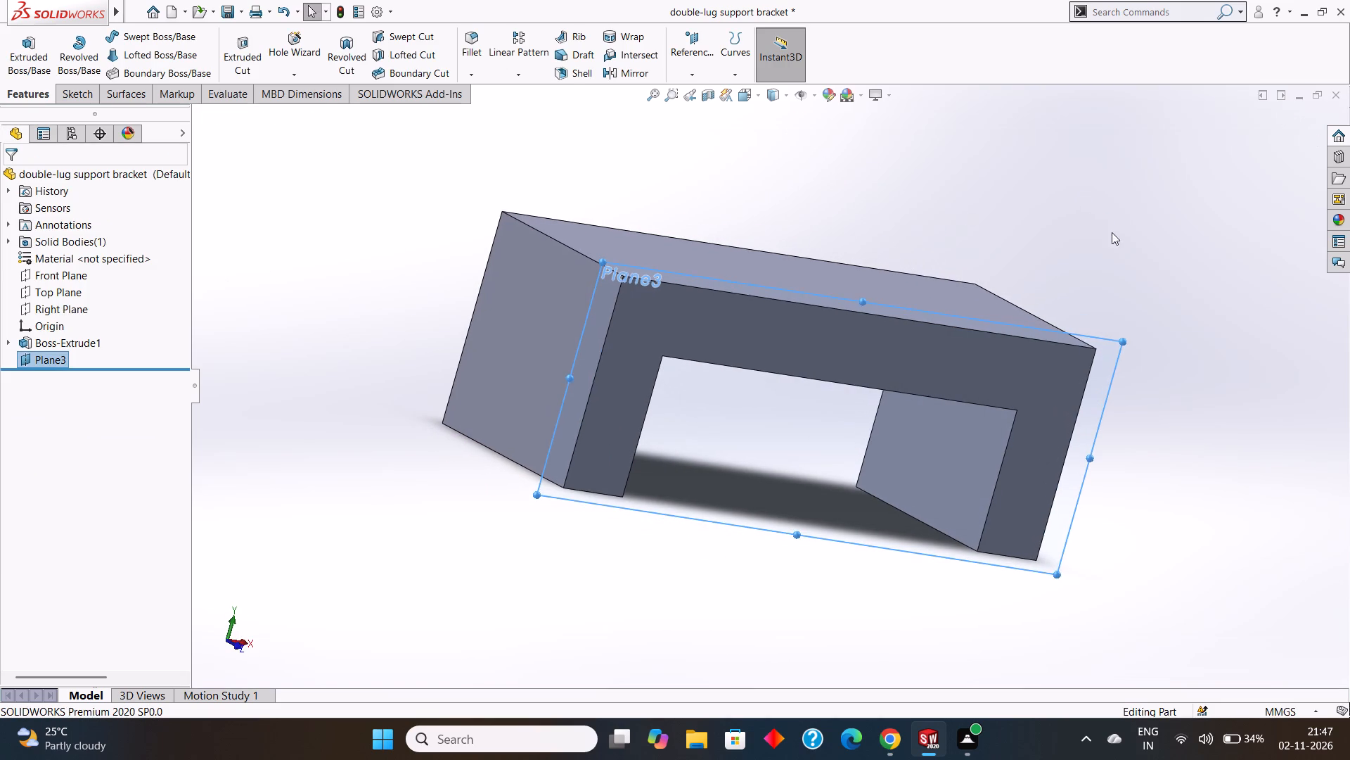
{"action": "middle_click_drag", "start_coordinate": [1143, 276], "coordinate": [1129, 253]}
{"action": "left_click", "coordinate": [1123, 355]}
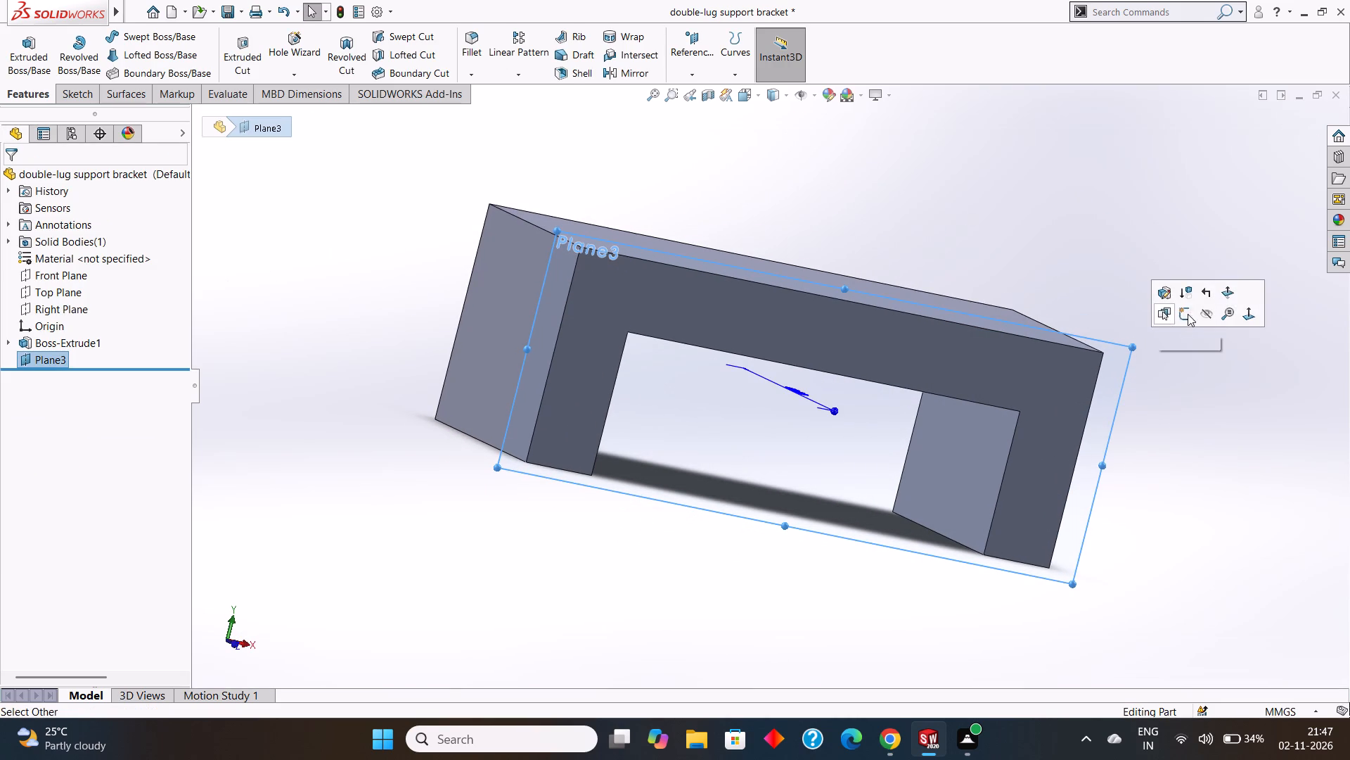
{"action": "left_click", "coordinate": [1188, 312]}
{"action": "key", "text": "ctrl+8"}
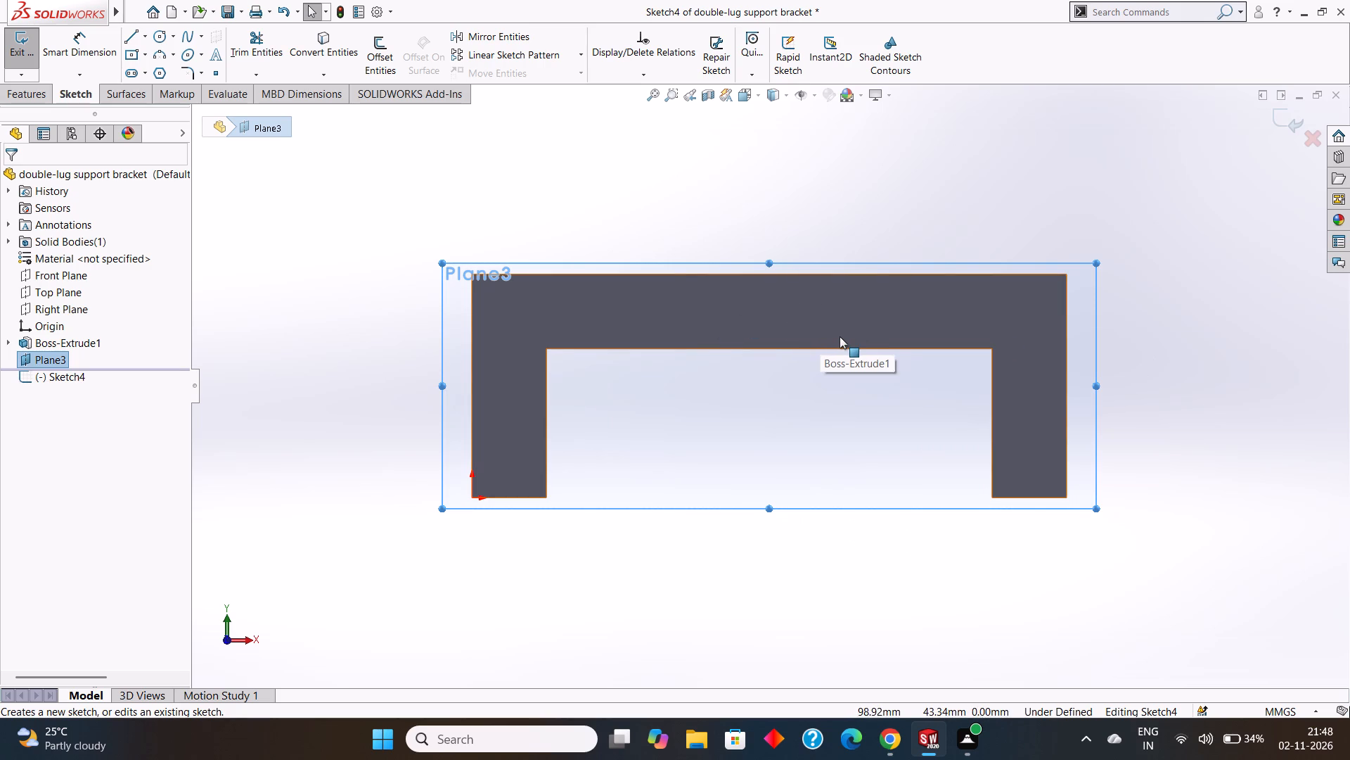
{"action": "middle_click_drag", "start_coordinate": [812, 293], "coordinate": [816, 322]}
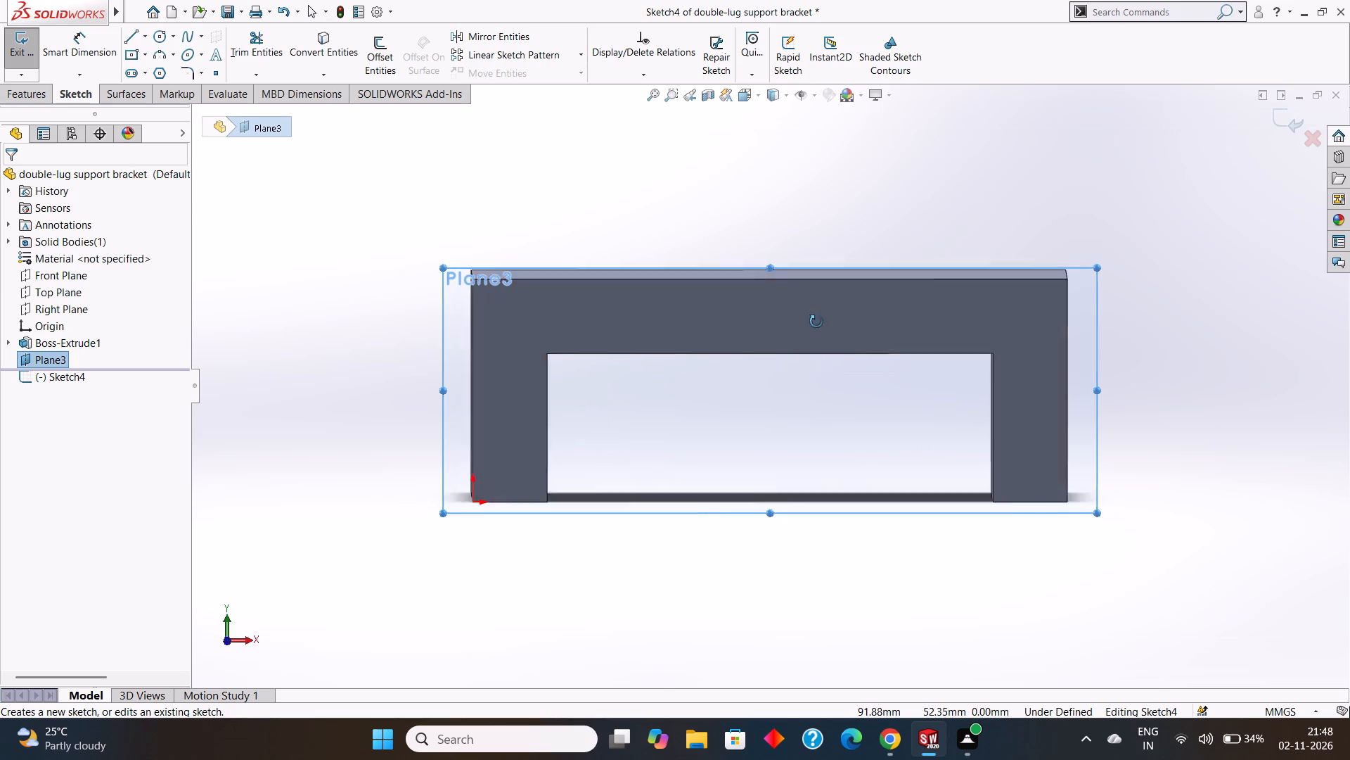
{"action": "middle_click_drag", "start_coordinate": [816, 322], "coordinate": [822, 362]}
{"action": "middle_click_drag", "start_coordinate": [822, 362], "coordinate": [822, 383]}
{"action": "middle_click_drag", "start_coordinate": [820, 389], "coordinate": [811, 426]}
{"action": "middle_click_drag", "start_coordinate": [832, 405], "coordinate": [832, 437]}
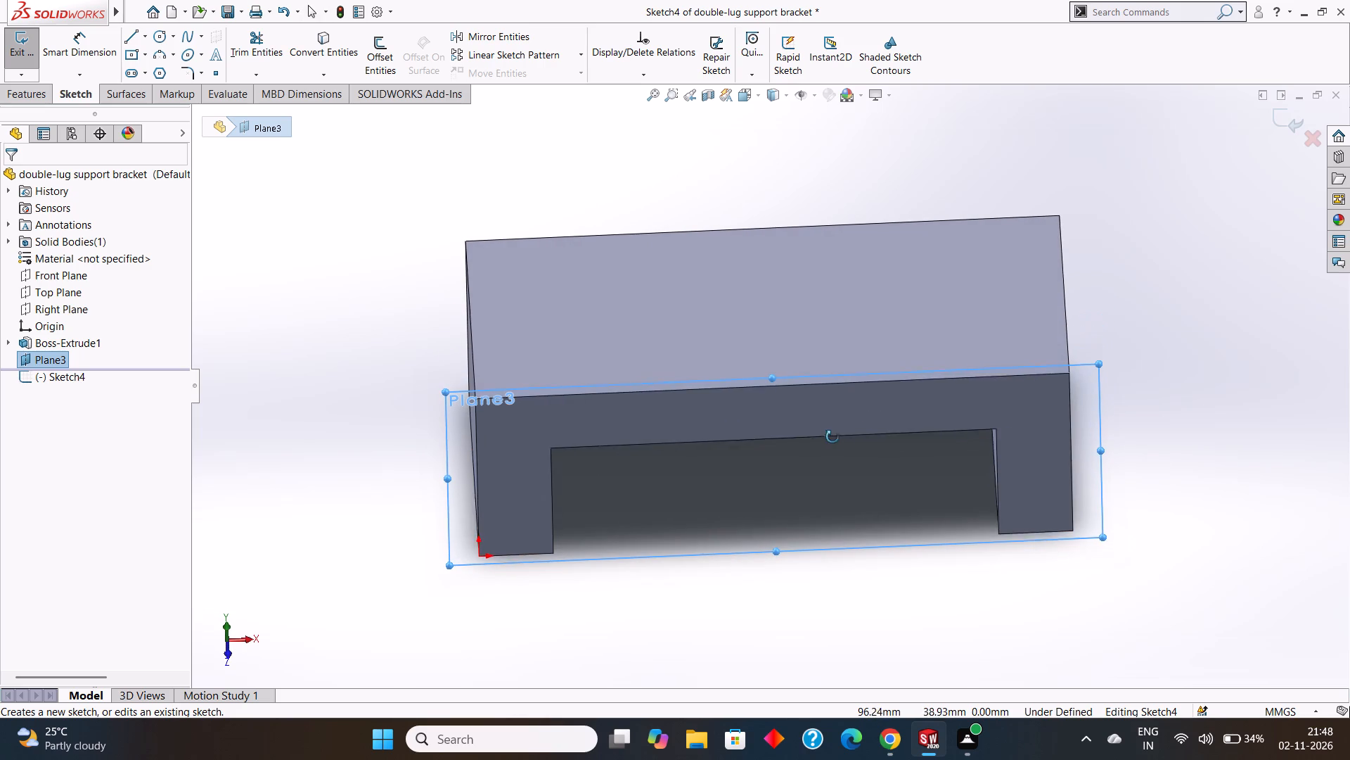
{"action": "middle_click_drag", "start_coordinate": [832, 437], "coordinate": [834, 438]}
Undo the new sketch and the 60 mm offset plane at the part's front face.
{"action": "key", "text": "ctrl+z"}
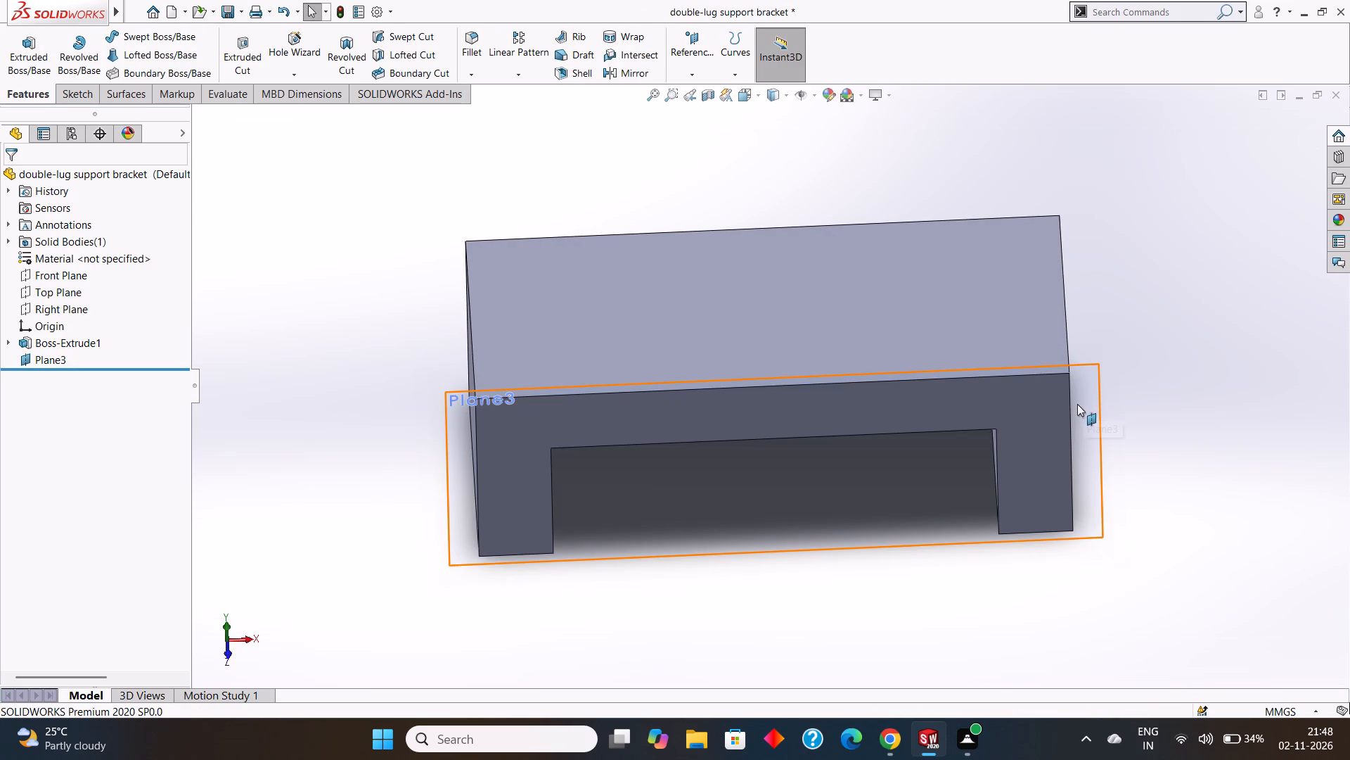
{"action": "key", "text": "ctrl+z"}
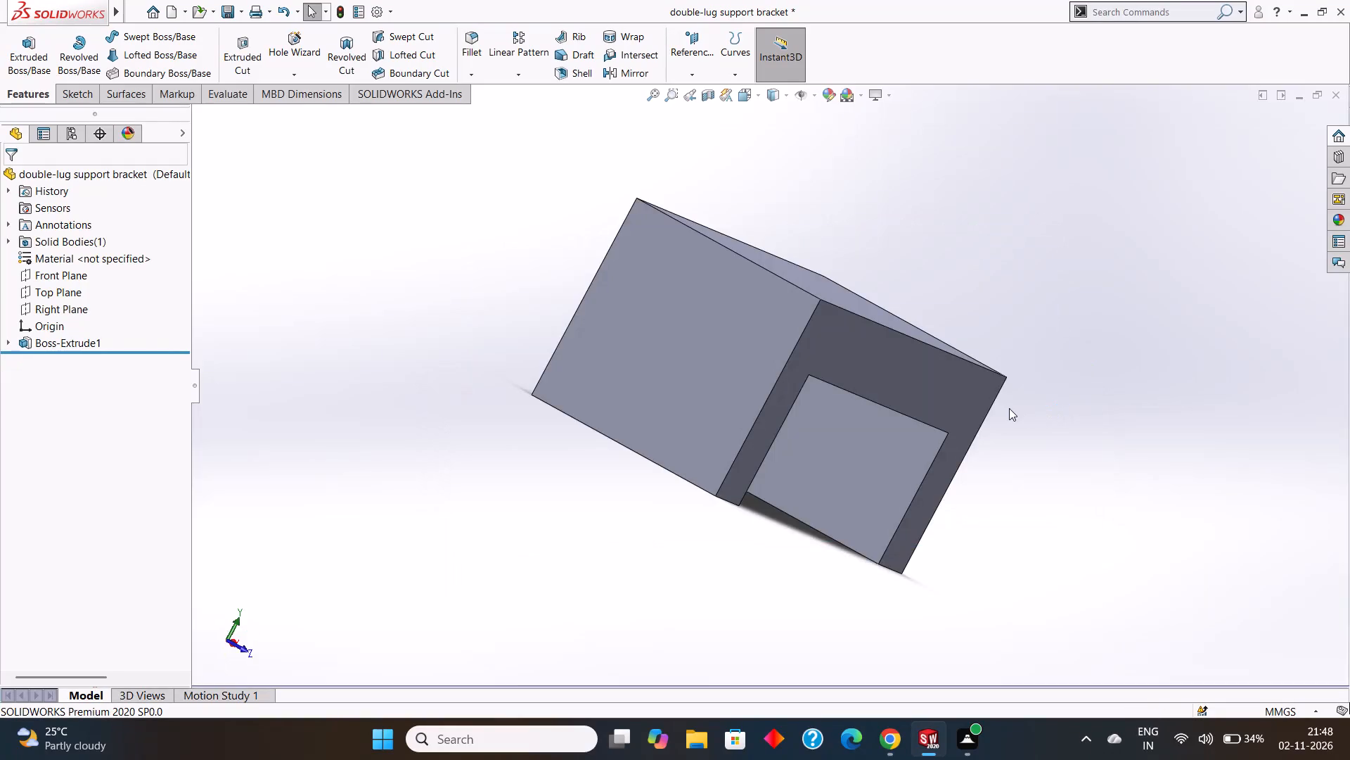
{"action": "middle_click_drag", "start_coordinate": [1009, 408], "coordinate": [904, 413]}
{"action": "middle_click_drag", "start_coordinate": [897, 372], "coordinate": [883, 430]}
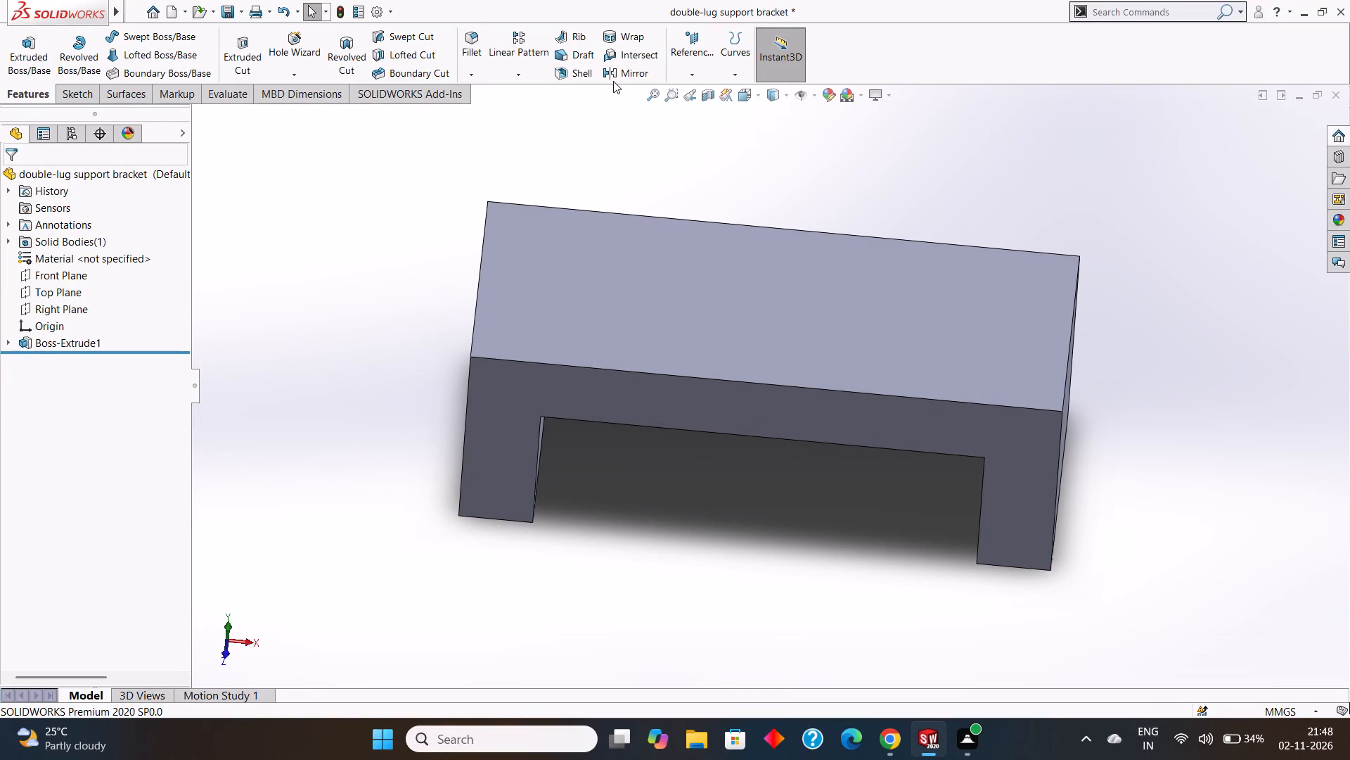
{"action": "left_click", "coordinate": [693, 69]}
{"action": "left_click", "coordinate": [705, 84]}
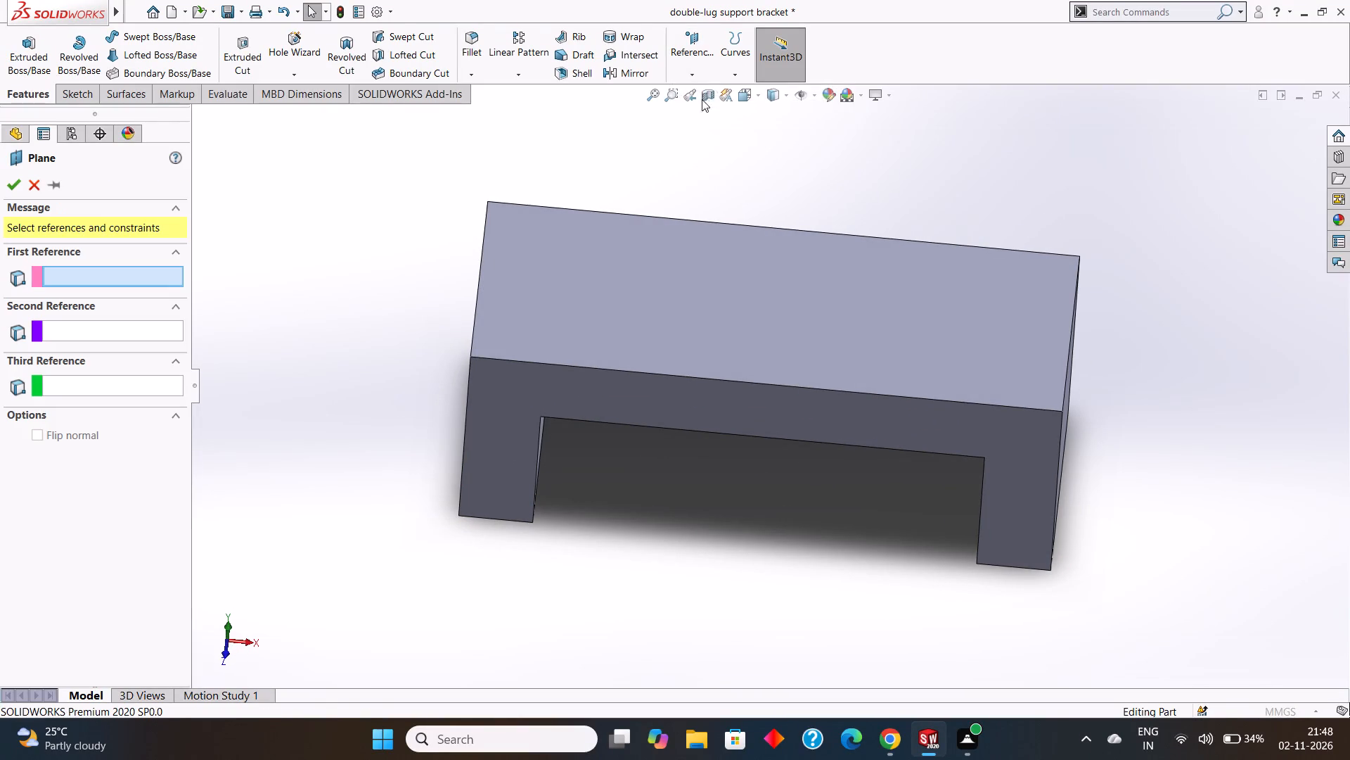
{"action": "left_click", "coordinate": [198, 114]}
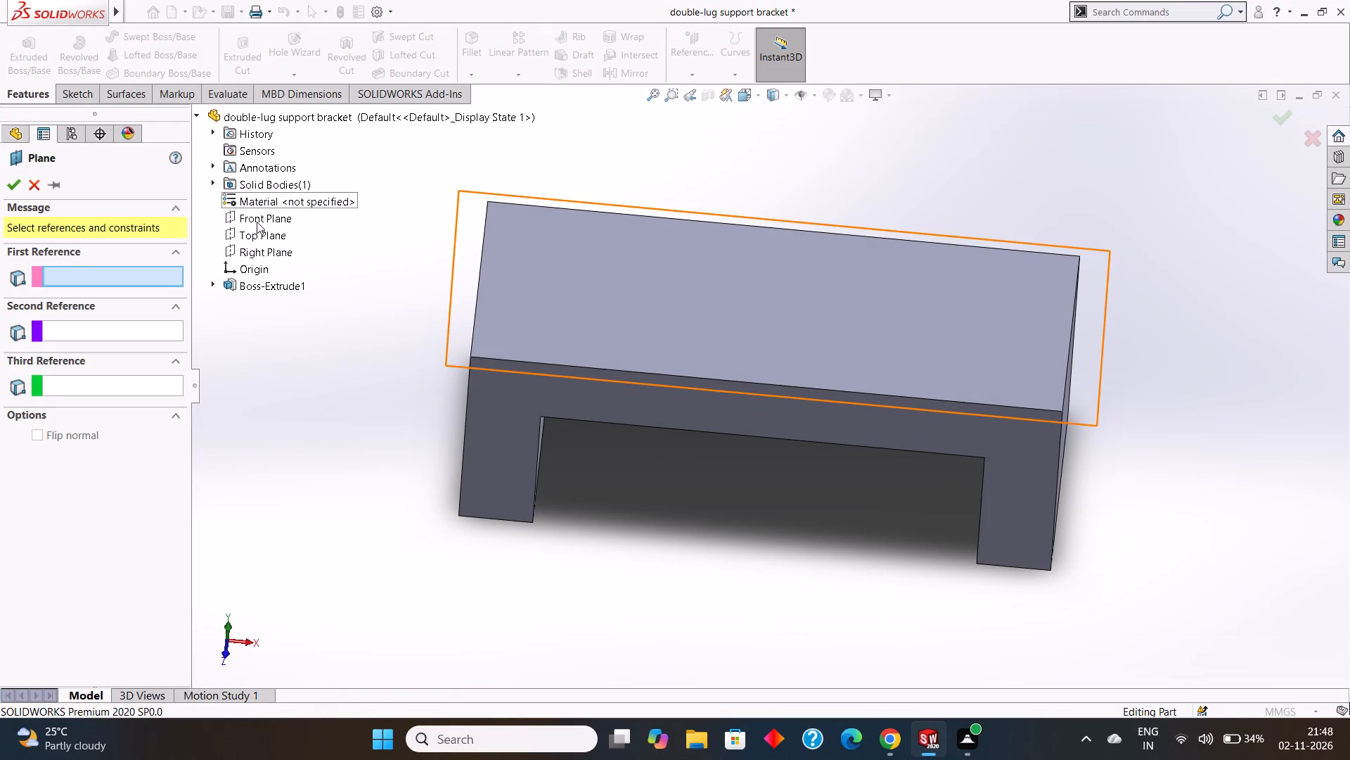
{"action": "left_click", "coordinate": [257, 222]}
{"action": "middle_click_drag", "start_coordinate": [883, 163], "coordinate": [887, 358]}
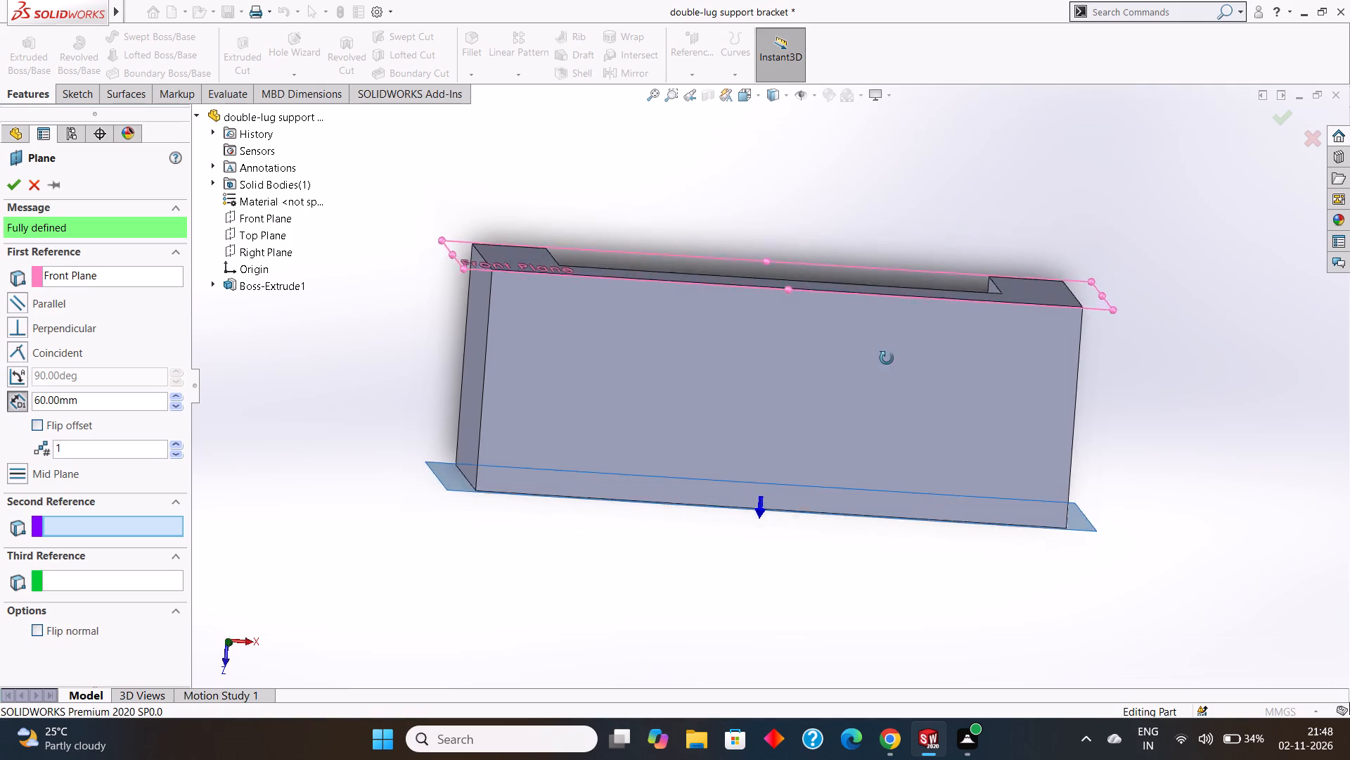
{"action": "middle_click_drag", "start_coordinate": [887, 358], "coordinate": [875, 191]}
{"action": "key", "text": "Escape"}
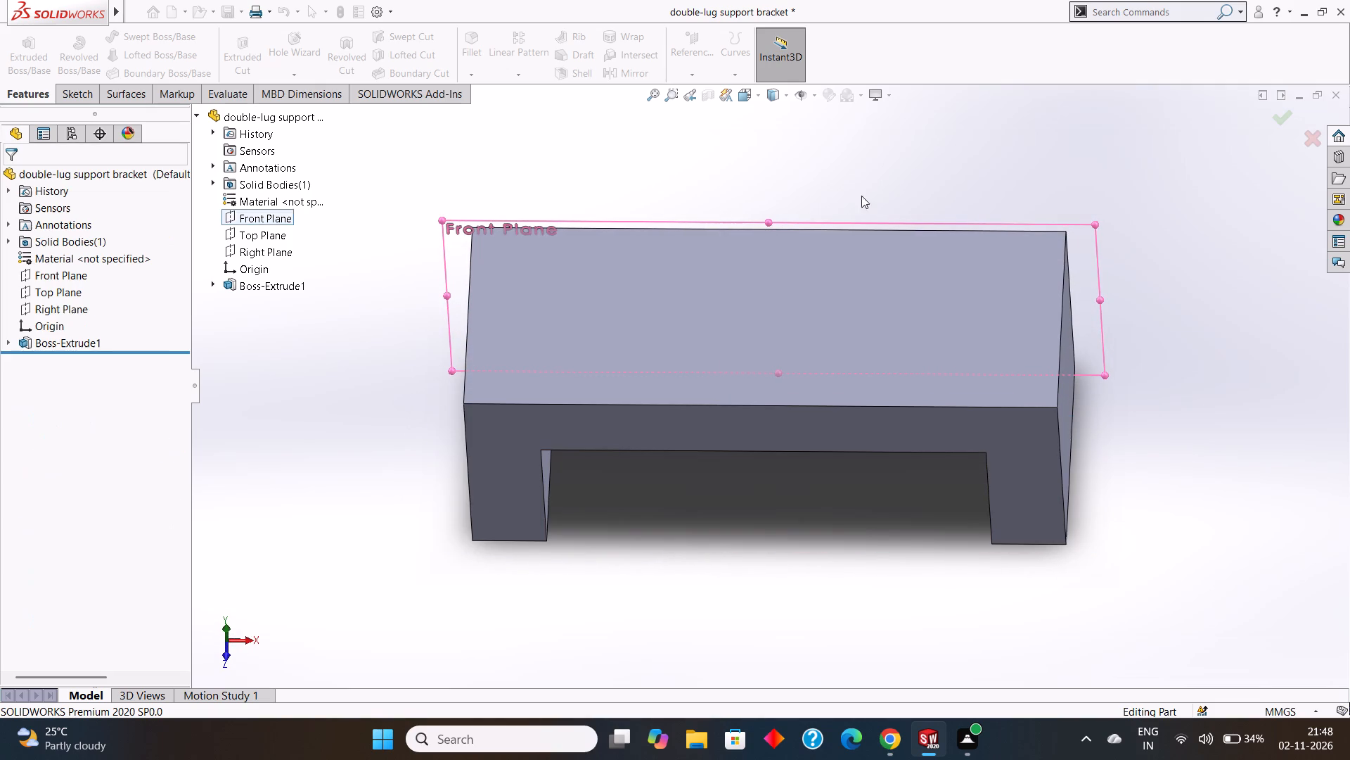
Create a reference plane offset 60 mm from the Top Plane, level with the part's top face.
{"action": "left_click", "coordinate": [695, 72]}
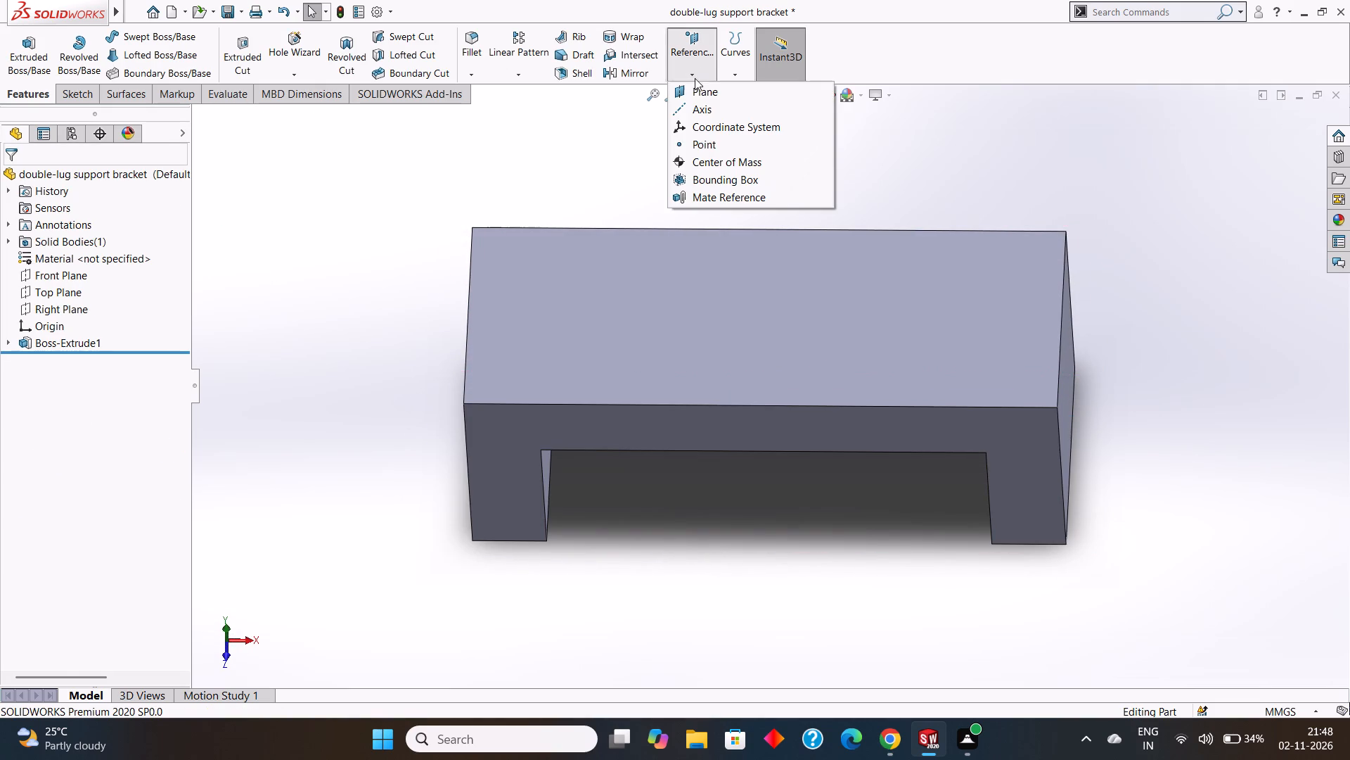
{"action": "left_click", "coordinate": [698, 84]}
{"action": "left_click", "coordinate": [246, 236]}
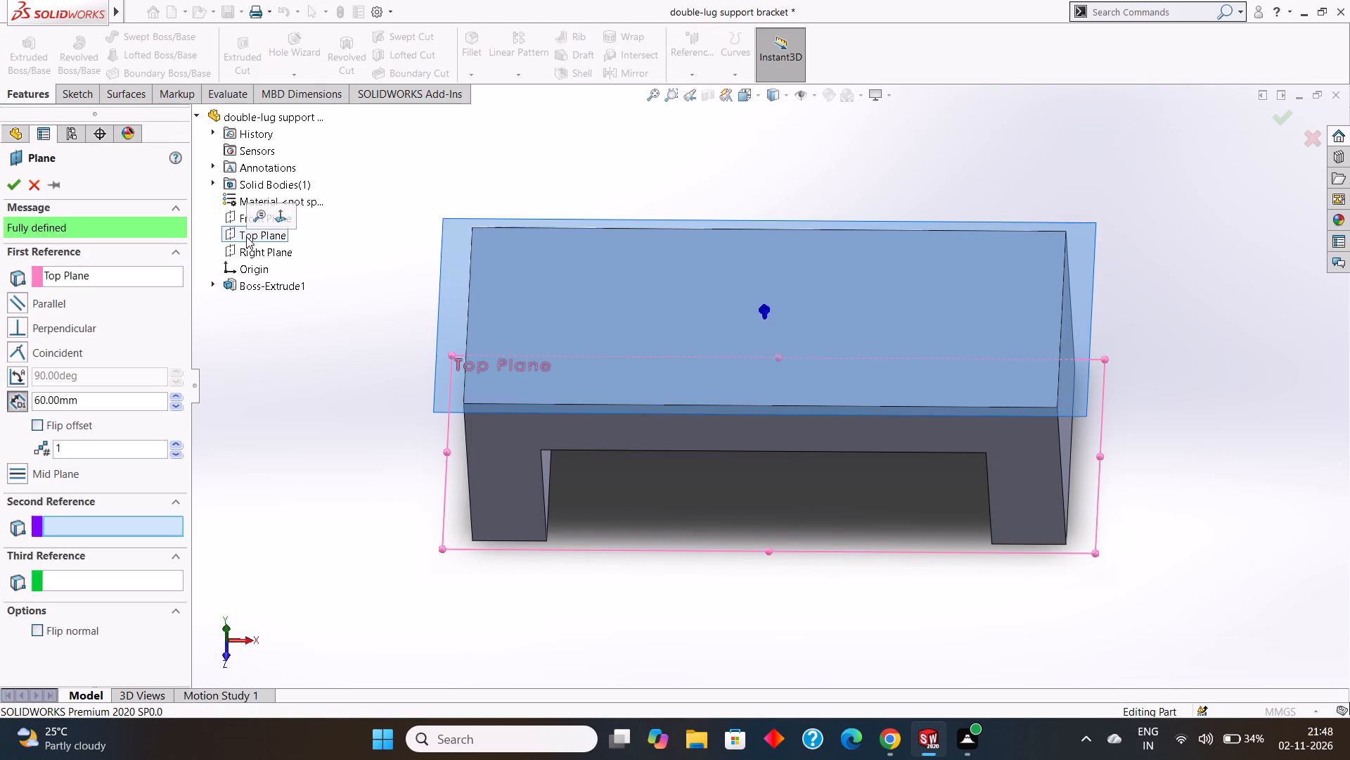
{"action": "middle_click_drag", "start_coordinate": [691, 150], "coordinate": [700, 123]}
{"action": "middle_click_drag", "start_coordinate": [684, 239], "coordinate": [704, 136]}
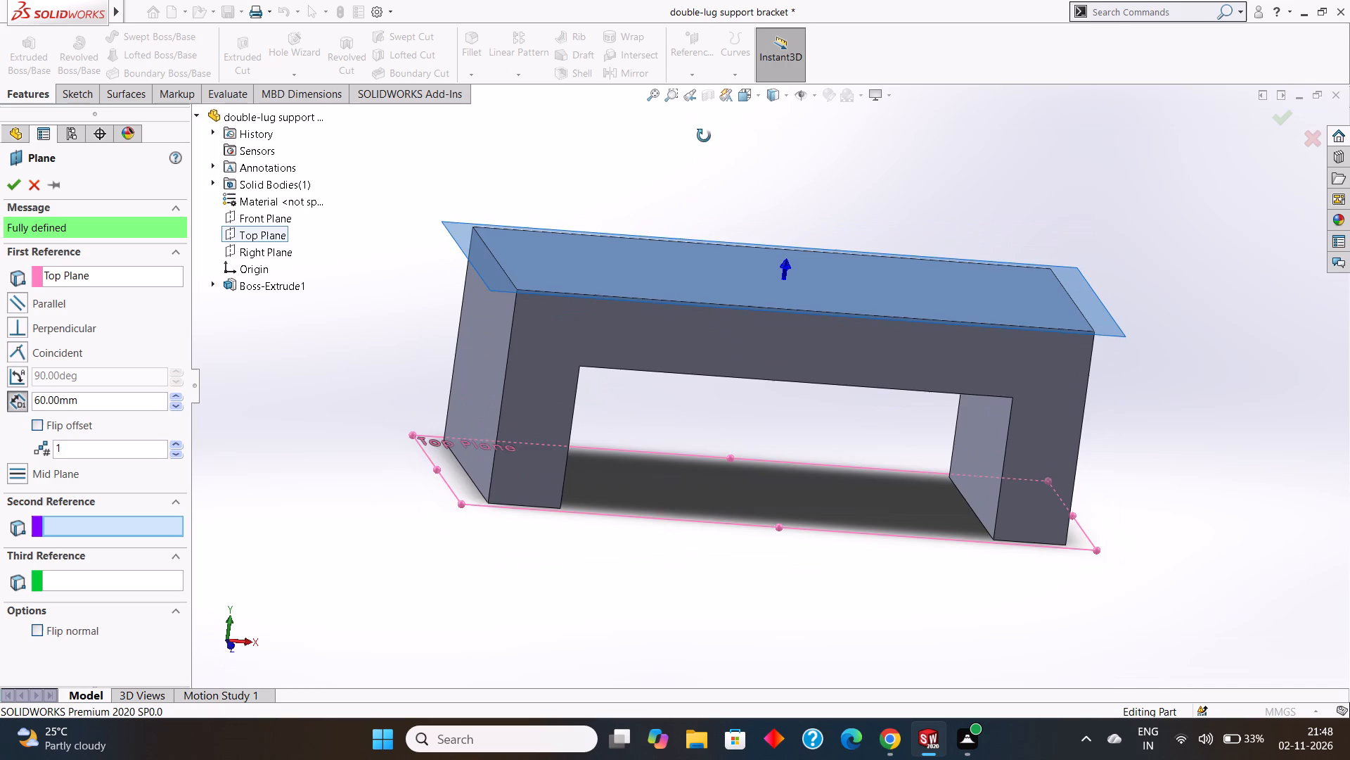
{"action": "middle_click_drag", "start_coordinate": [704, 136], "coordinate": [705, 137]}
{"action": "middle_click_drag", "start_coordinate": [686, 210], "coordinate": [690, 249]}
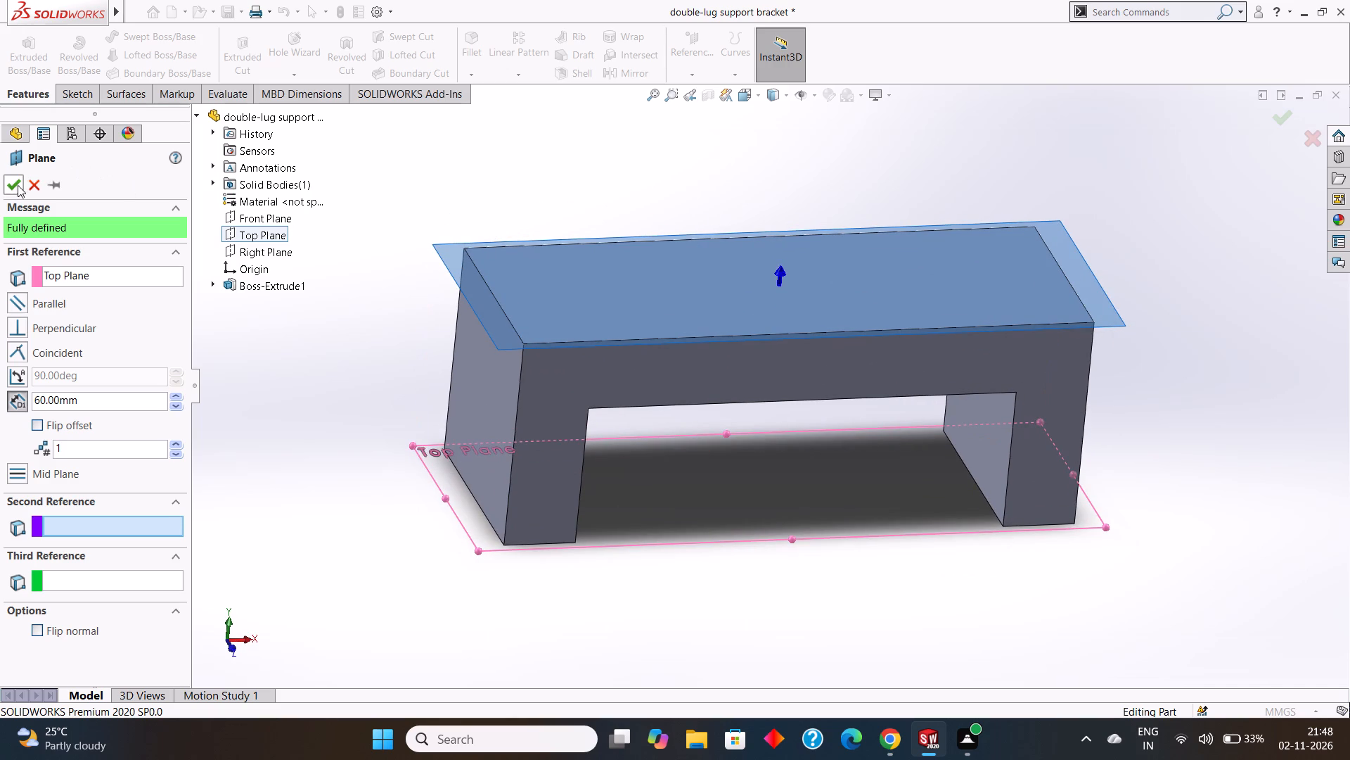
{"action": "left_click", "coordinate": [15, 186]}
Open a new sketch on the offset plane at the part's top face, viewed normal to the plane.
{"action": "middle_click_drag", "start_coordinate": [1195, 222], "coordinate": [1166, 266]}
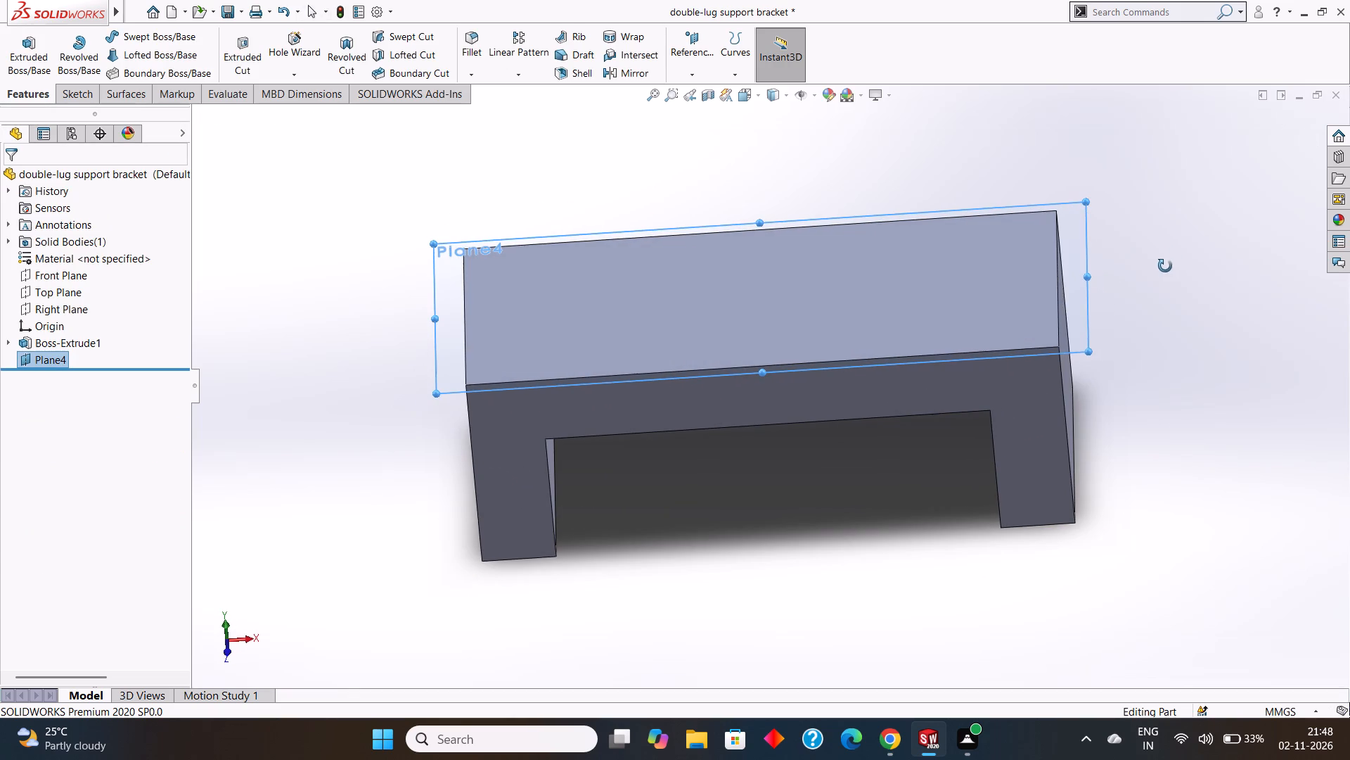
{"action": "left_click", "coordinate": [1076, 216]}
{"action": "left_click", "coordinate": [1138, 177]}
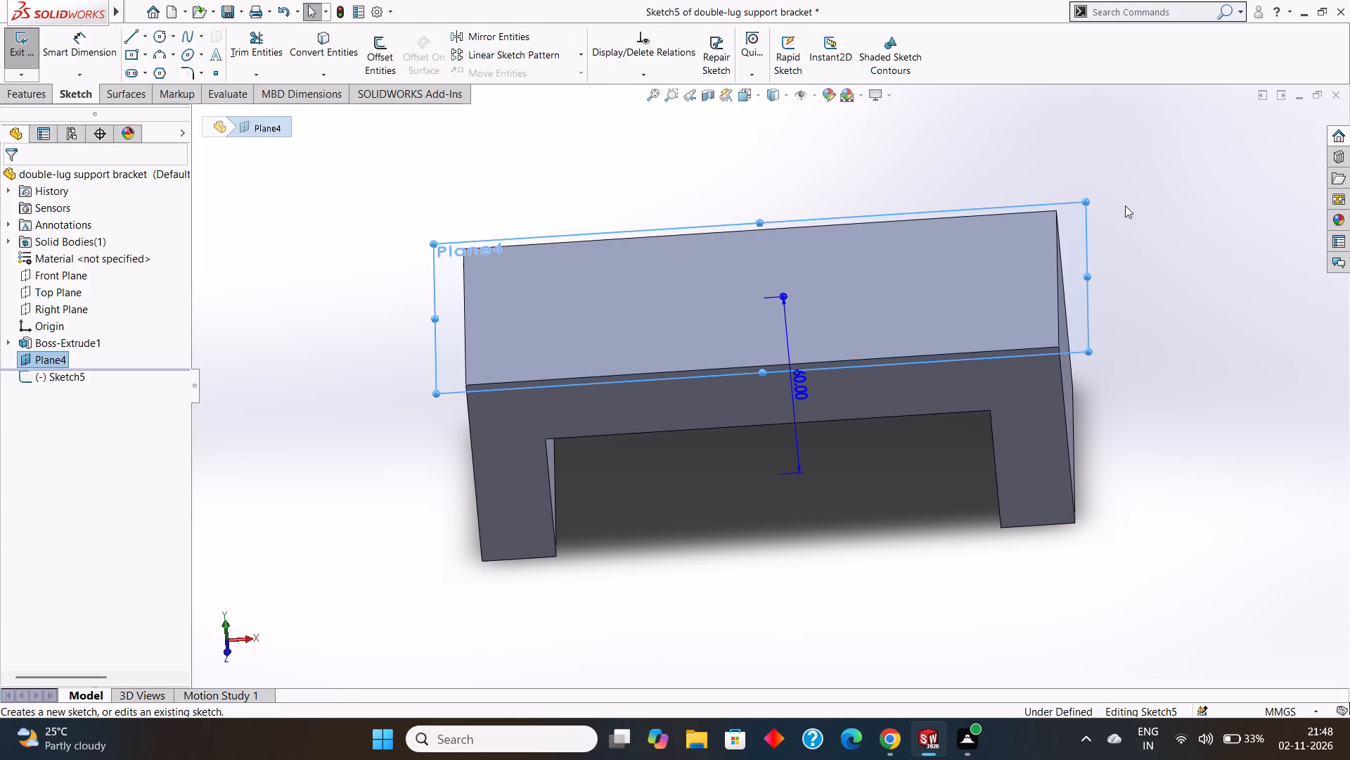
{"action": "key", "text": "ctrl+8"}
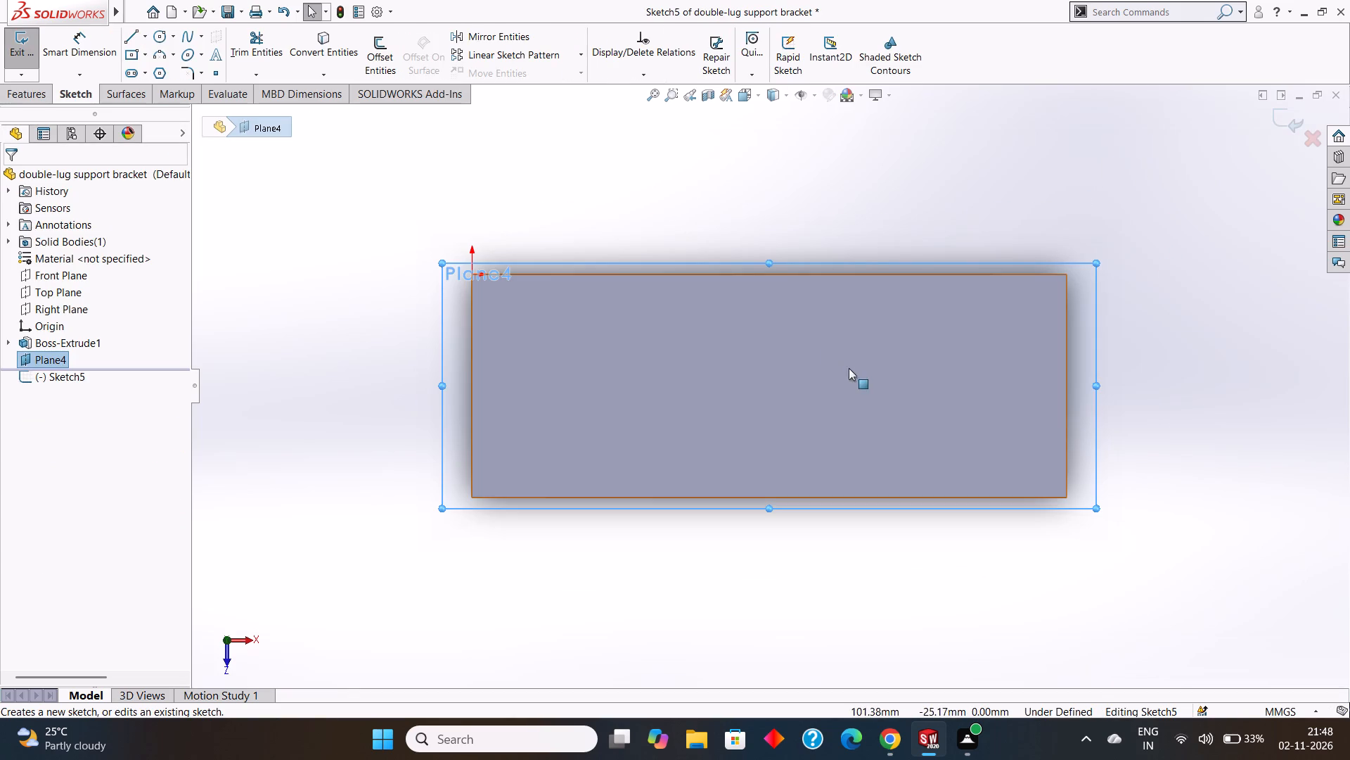
{"action": "left_click", "coordinate": [477, 143]}
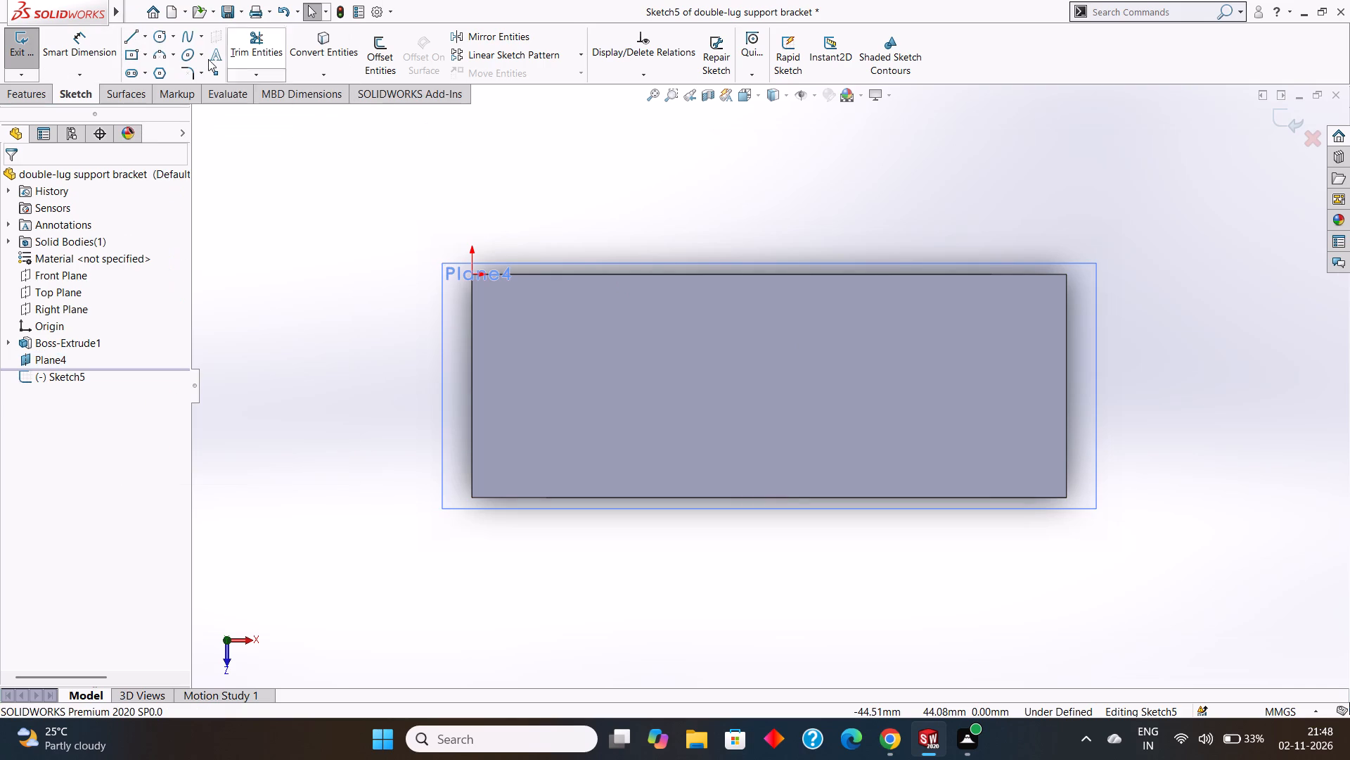
Sketch a 30 mm centerline perpendicular to the part's front edge, running outward from that edge's midpoint.
{"action": "left_click", "coordinate": [145, 32]}
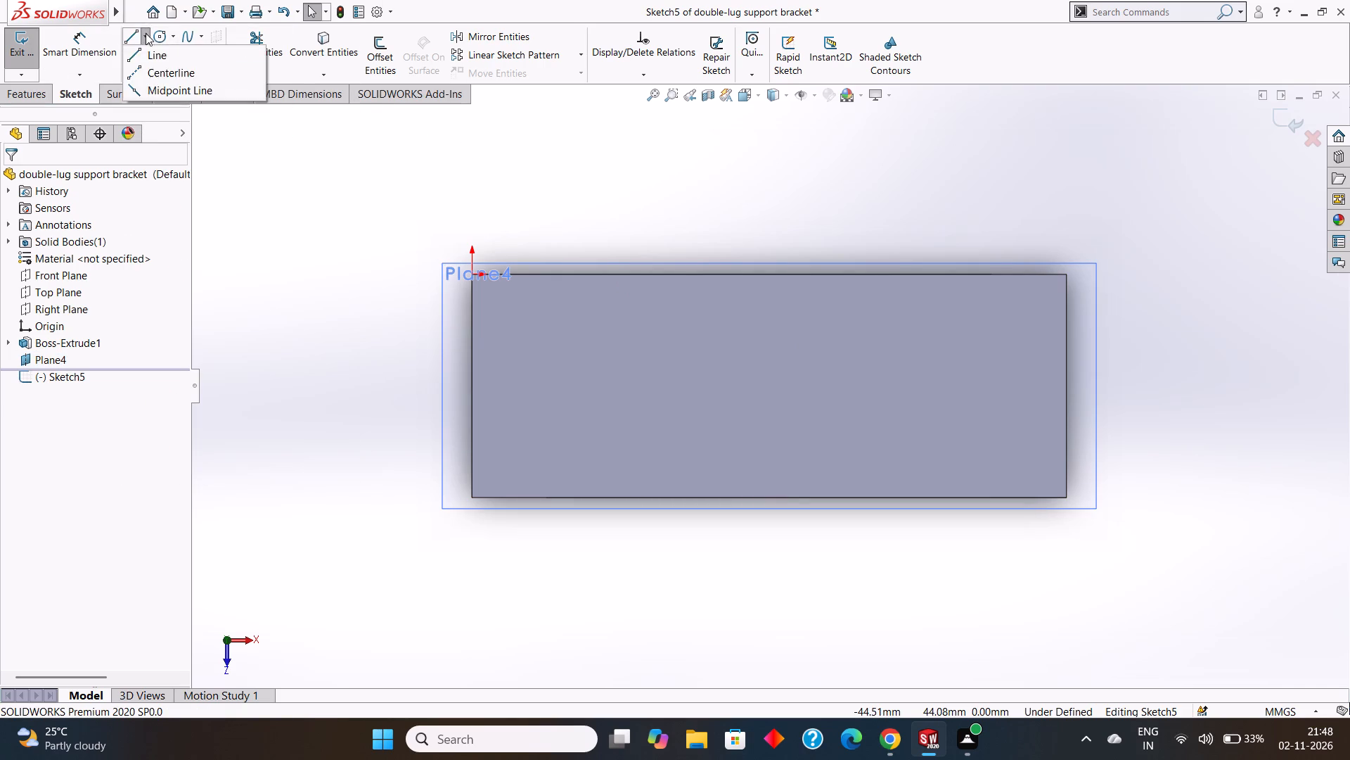
{"action": "left_click", "coordinate": [157, 72]}
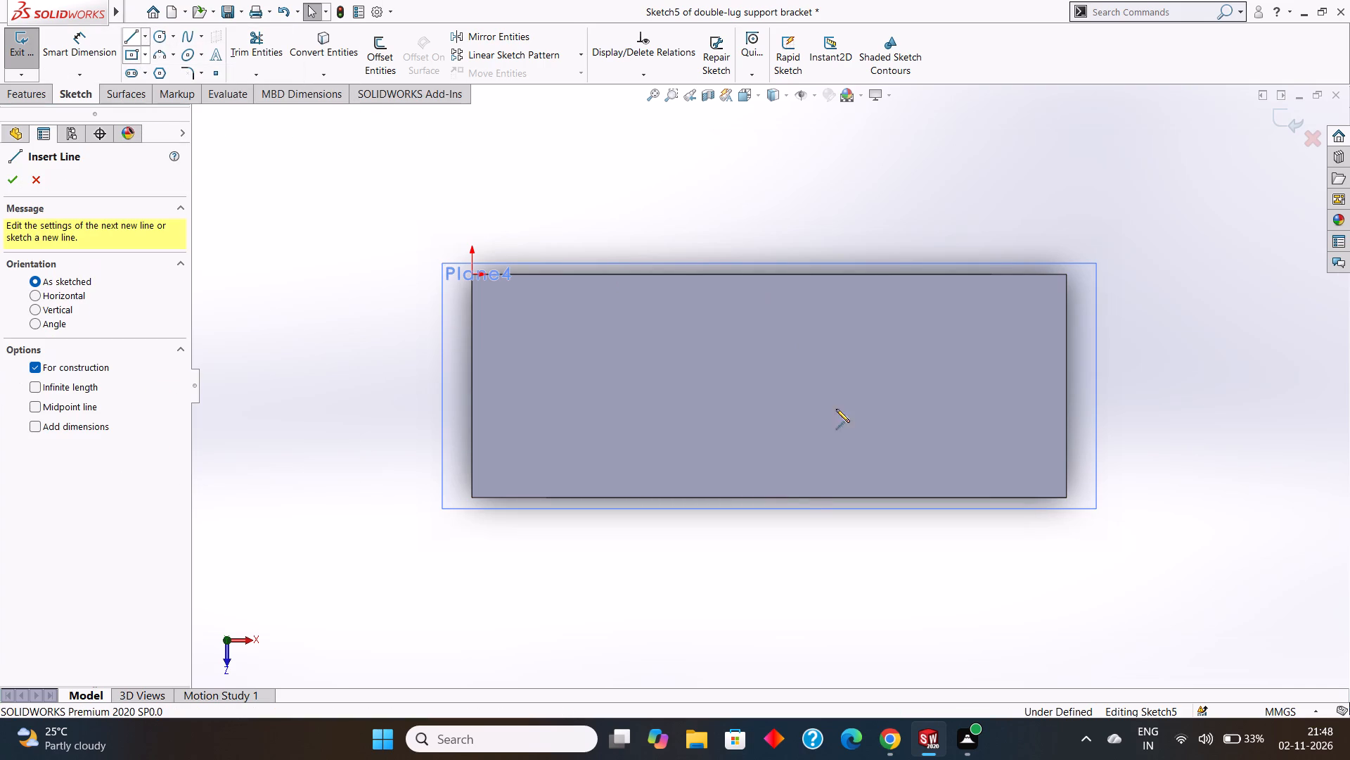
{"action": "left_click", "coordinate": [769, 495]}
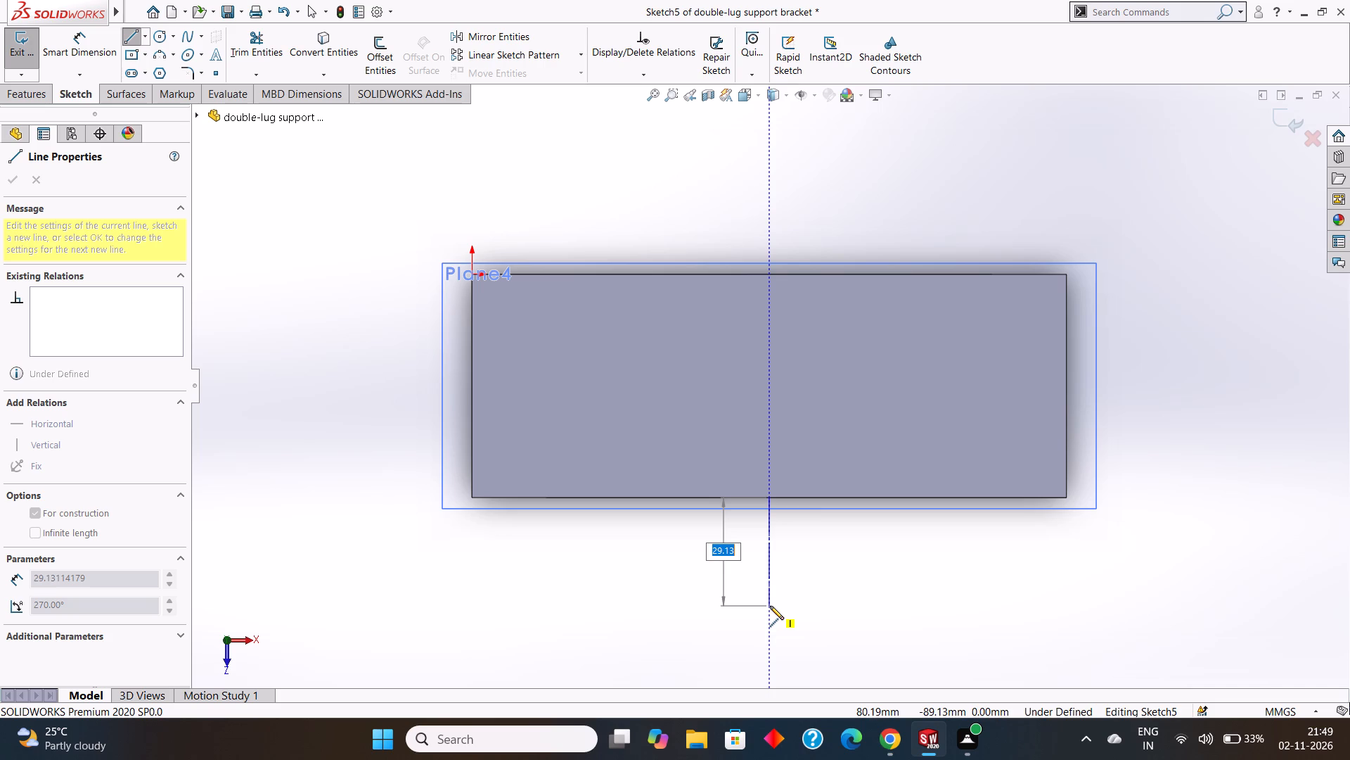
{"action": "type", "text": "30"}
{"action": "key", "text": "Return"}
{"action": "key", "text": "Escape"}
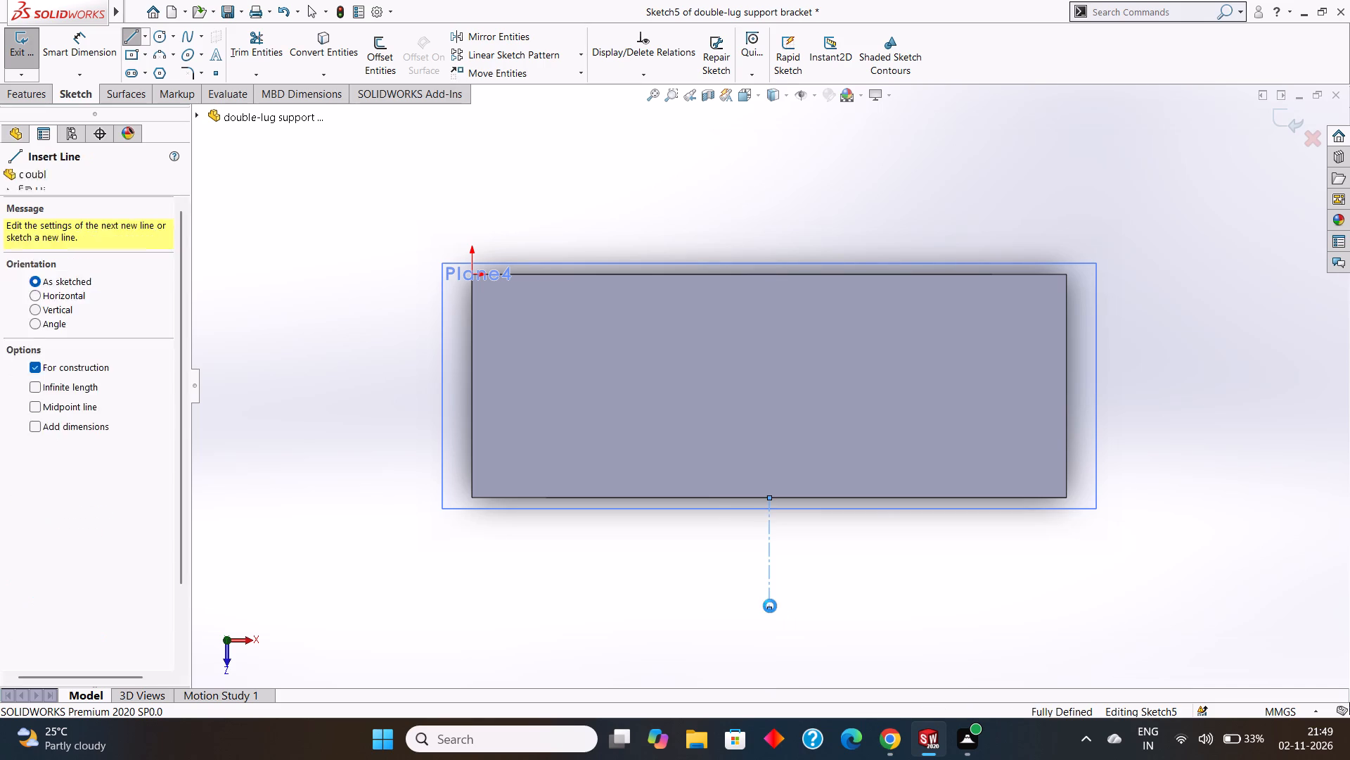
Sketch a circle of about 36 mm radius centred on the free outer end of the 30 mm centerline.
{"action": "scroll", "coordinate": [789, 613], "scroll_direction": "up", "scroll_amount": 3}
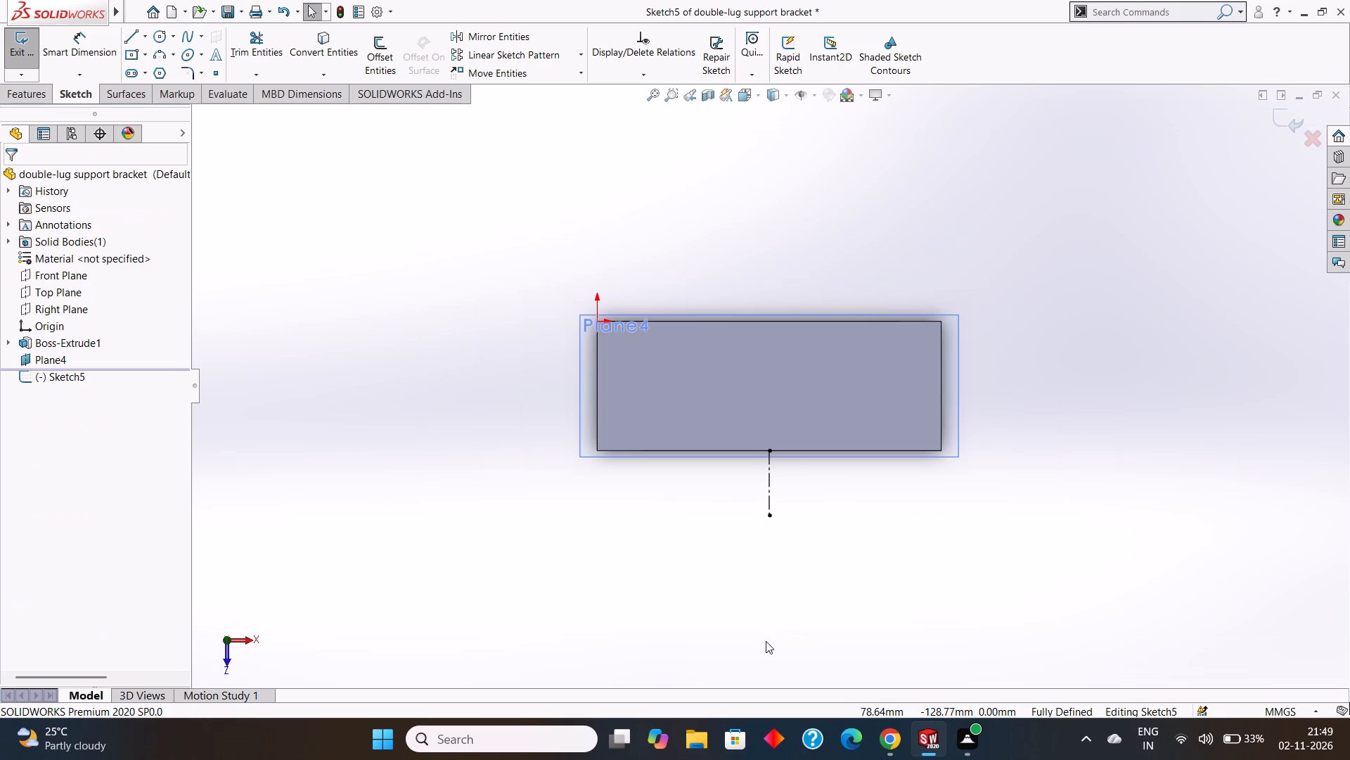
{"action": "scroll", "coordinate": [778, 531], "scroll_direction": "down", "scroll_amount": 2}
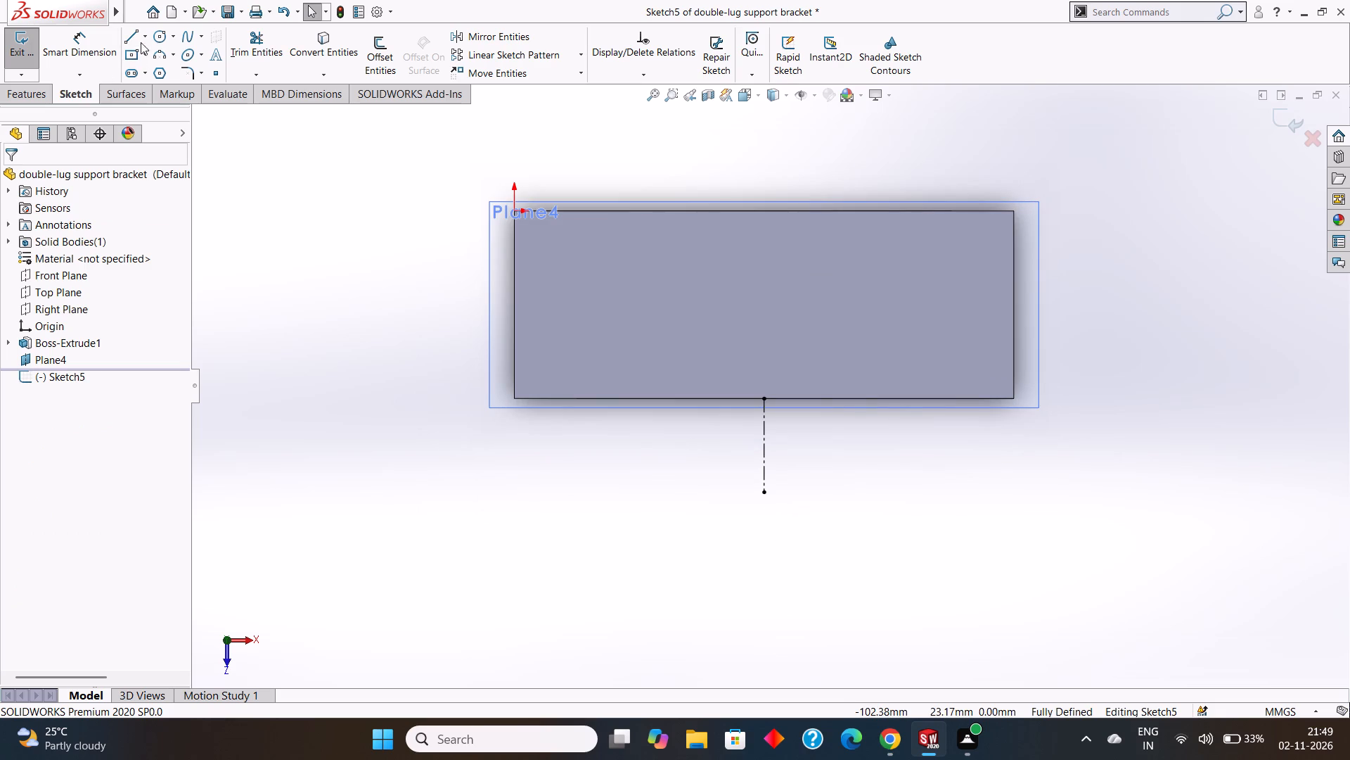
{"action": "left_click", "coordinate": [155, 36]}
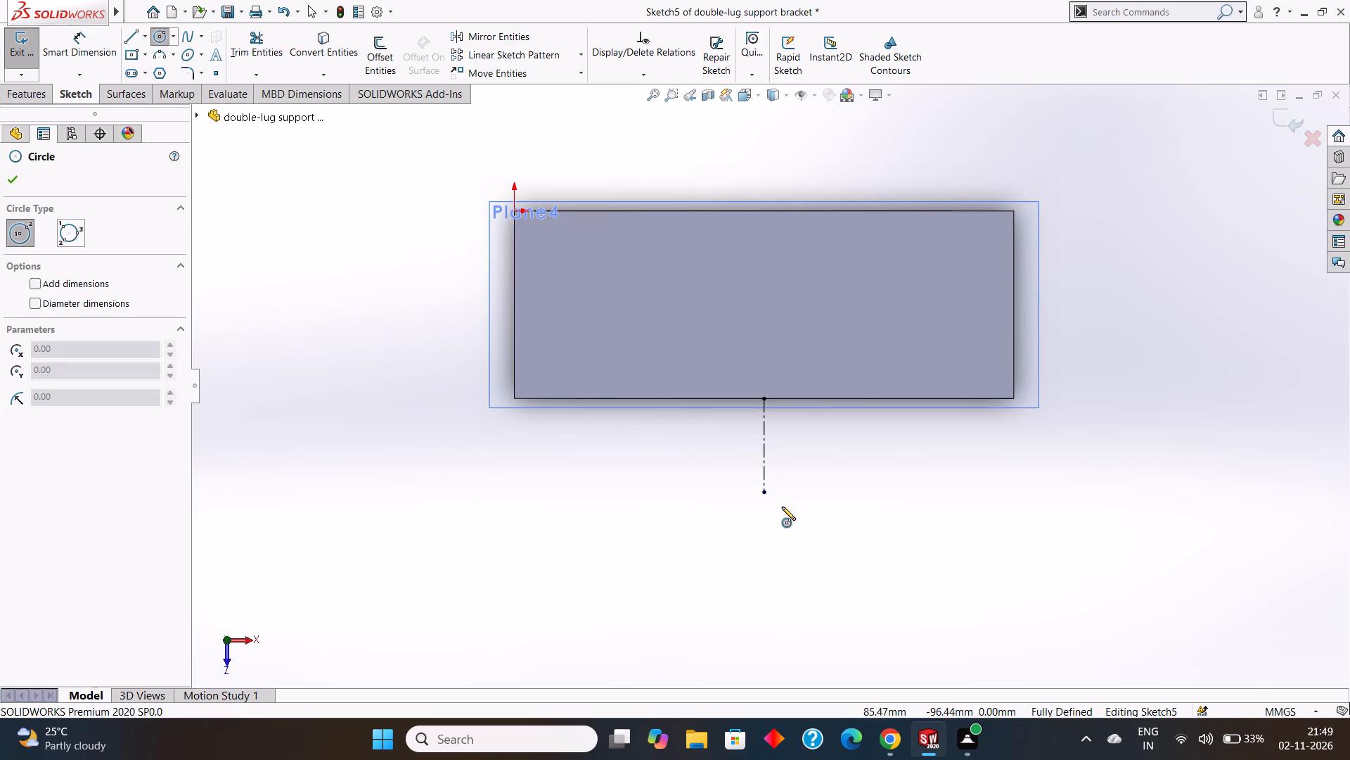
{"action": "left_click_drag", "start_coordinate": [762, 495], "coordinate": [803, 533]}
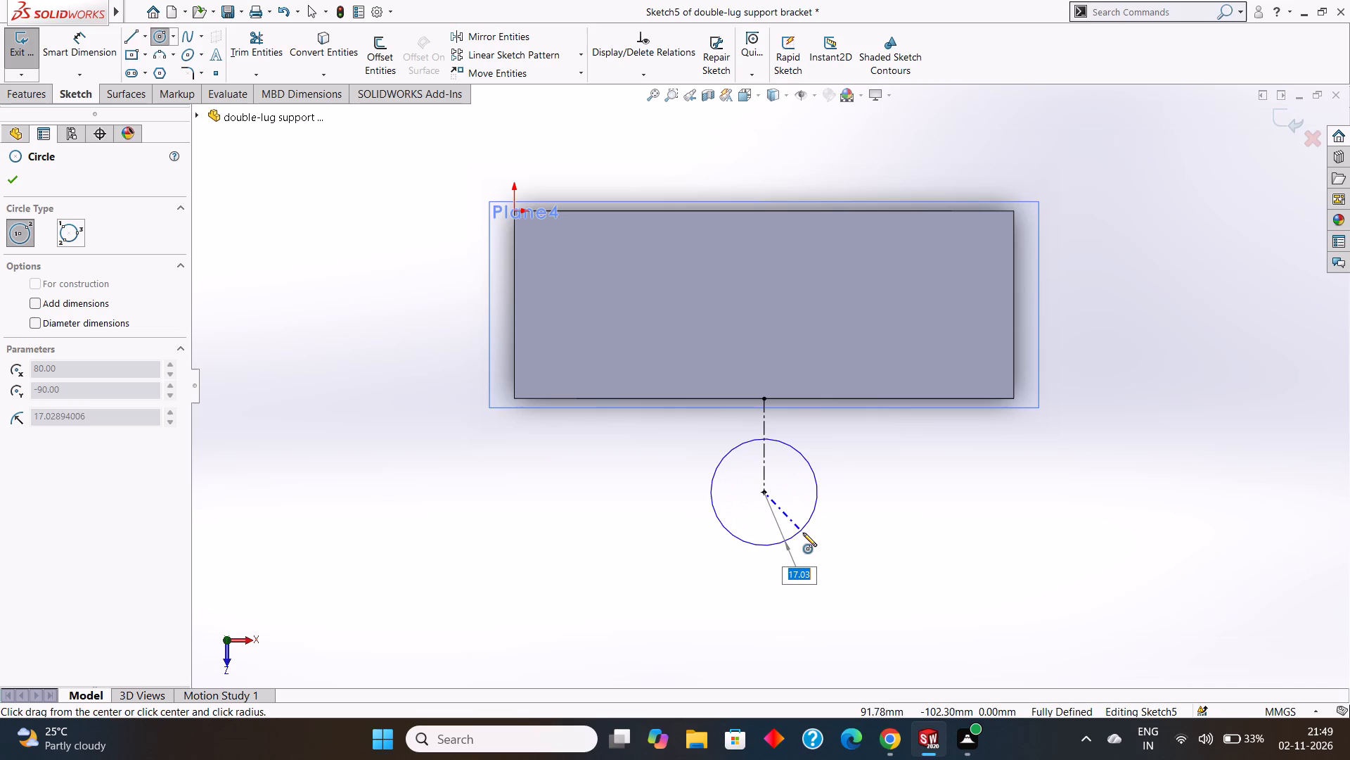
{"action": "left_click_drag", "start_coordinate": [803, 533], "coordinate": [840, 557]}
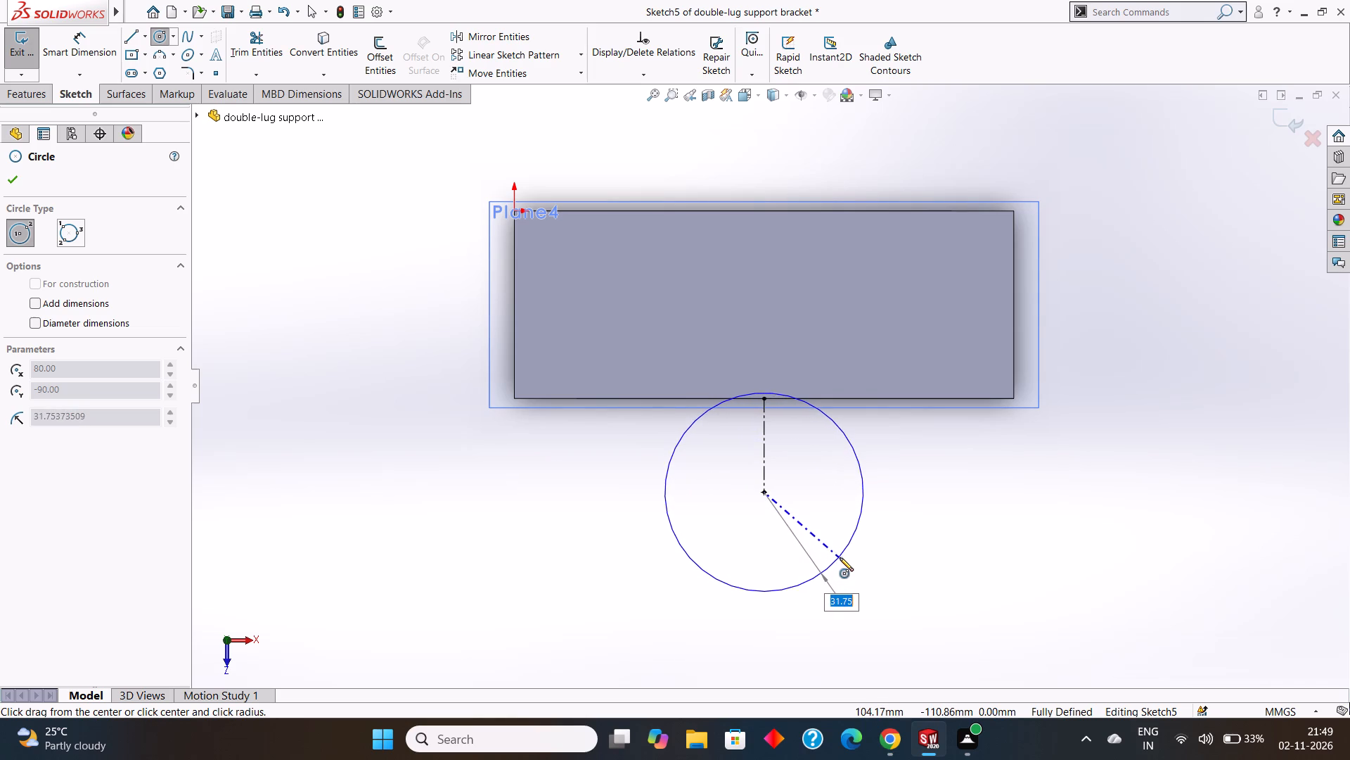
{"action": "left_click_drag", "start_coordinate": [840, 557], "coordinate": [844, 562]}
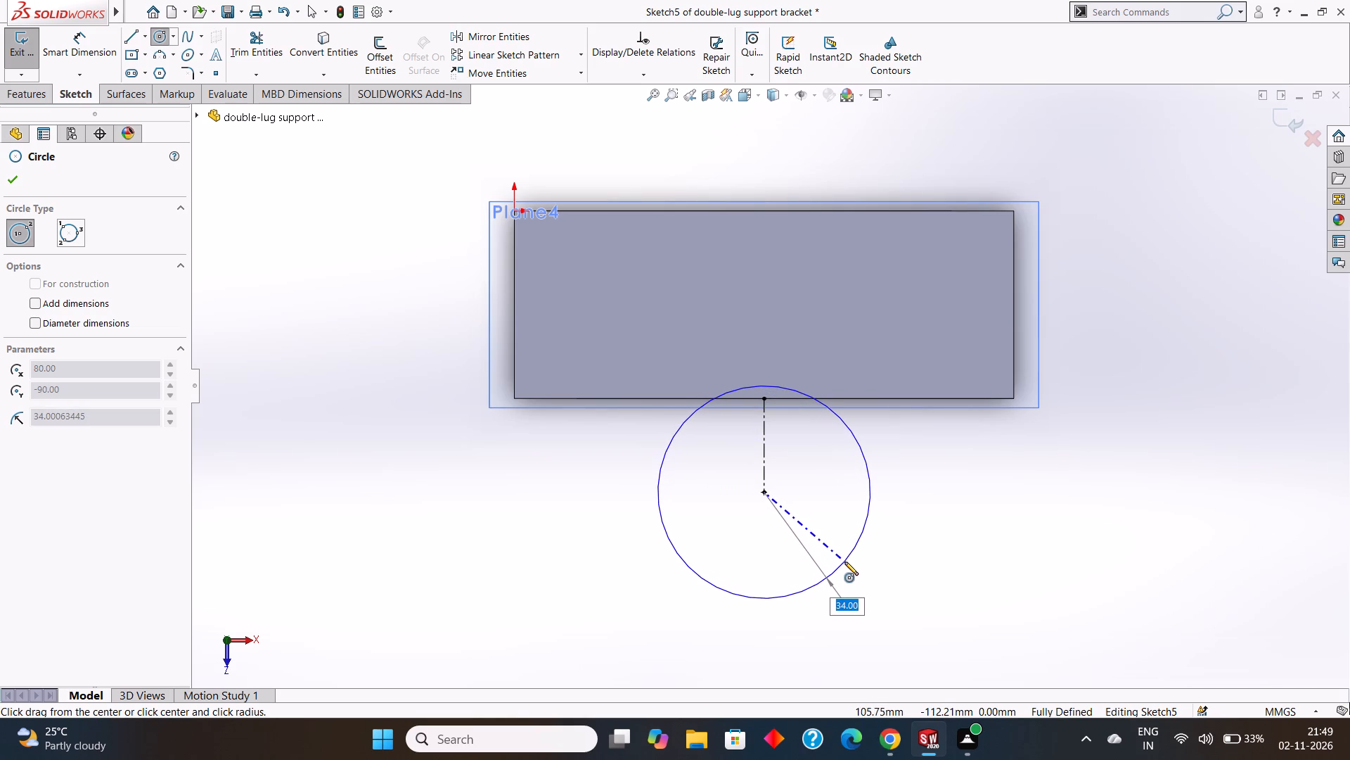
{"action": "left_click_drag", "start_coordinate": [844, 562], "coordinate": [845, 562]}
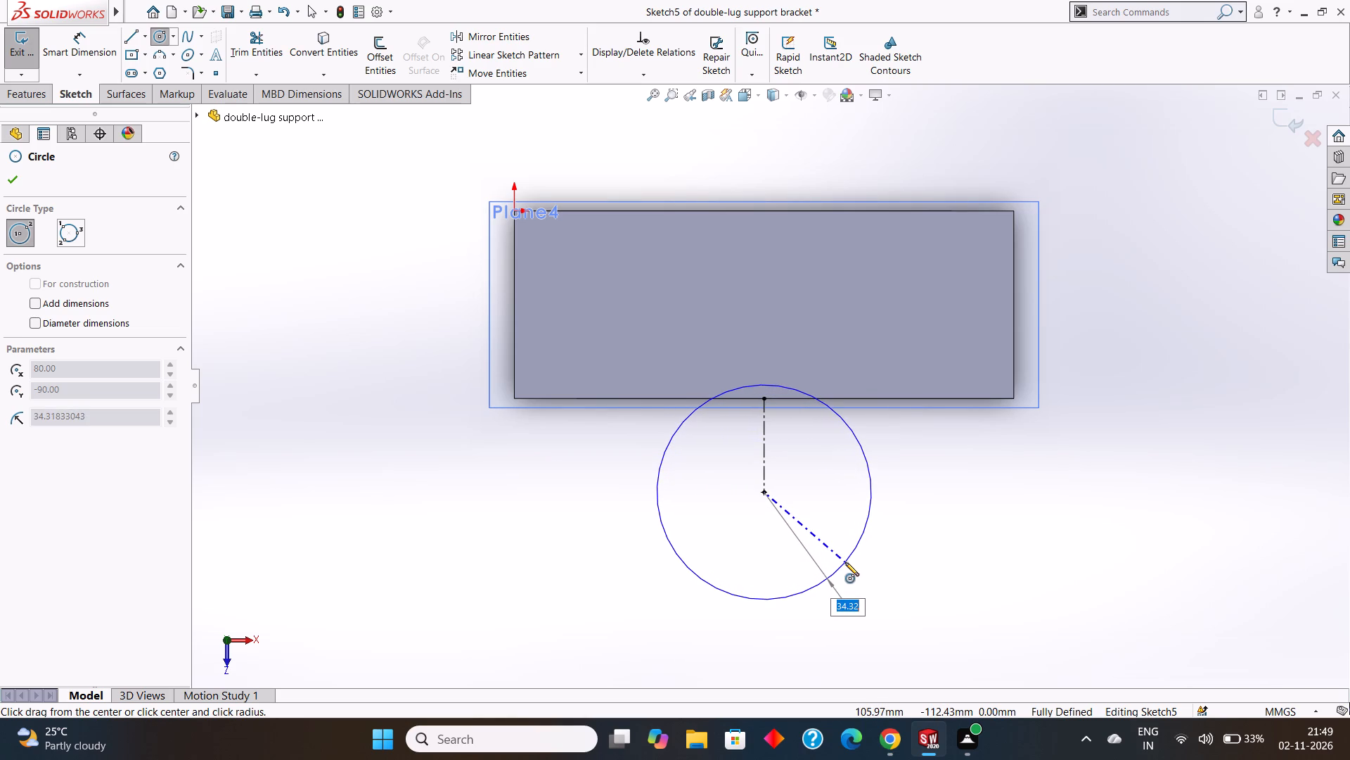
{"action": "left_click_drag", "start_coordinate": [845, 562], "coordinate": [849, 567]}
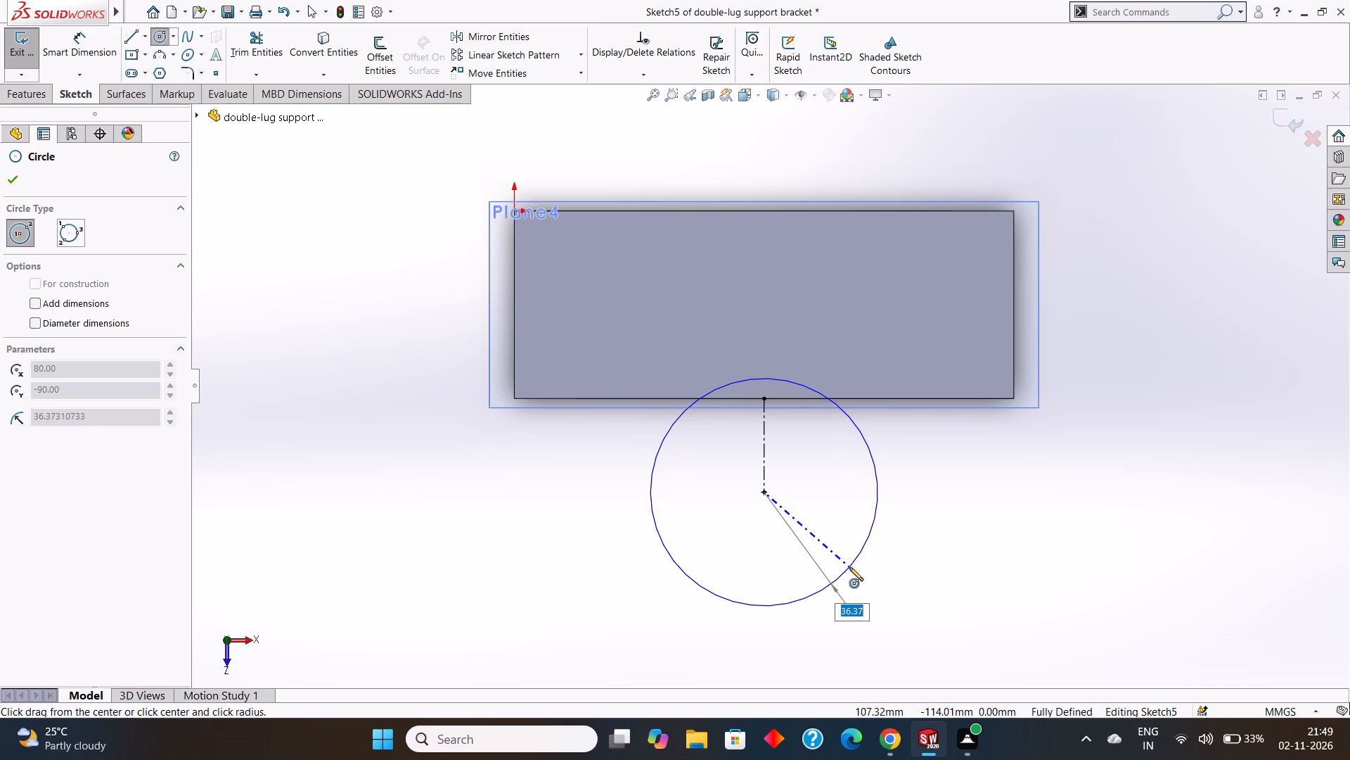
{"action": "left_click_drag", "start_coordinate": [849, 567], "coordinate": [849, 569]}
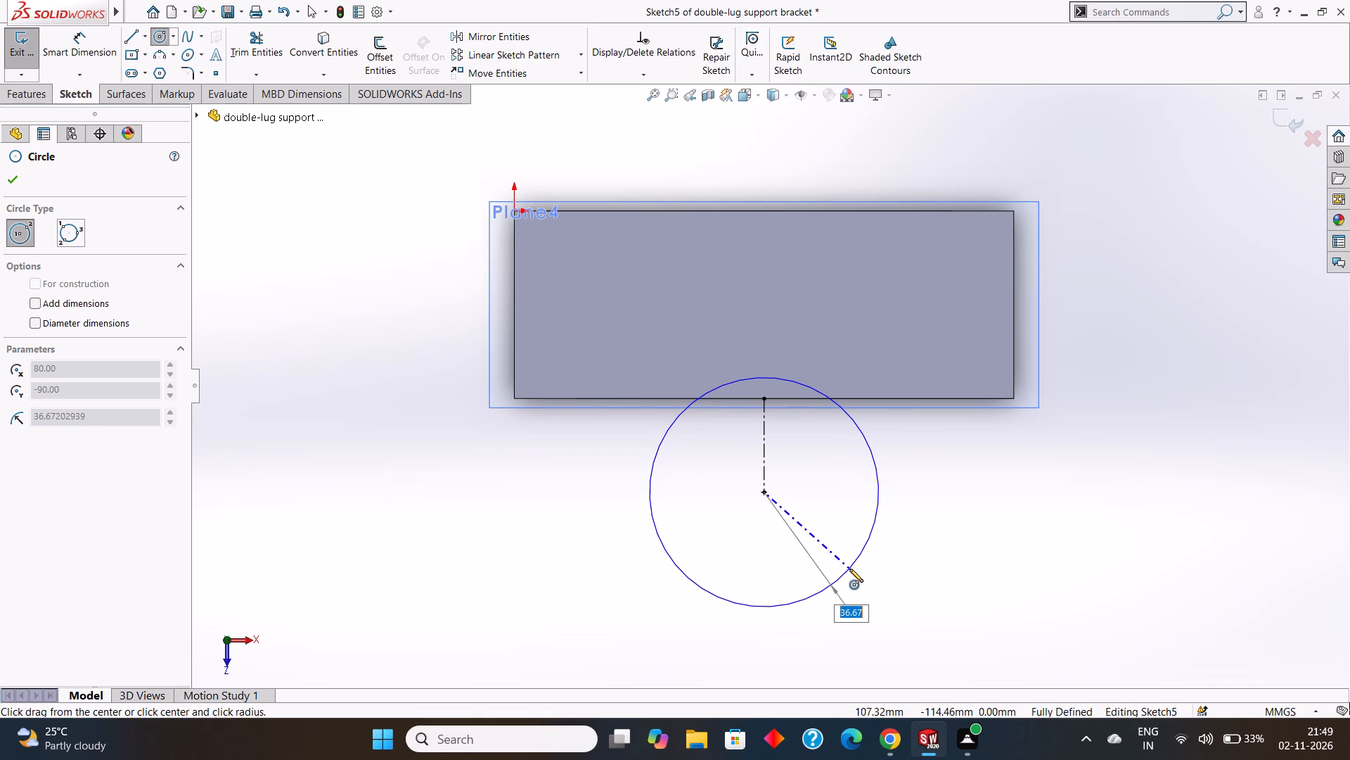
{"action": "left_click_drag", "start_coordinate": [849, 569], "coordinate": [850, 569]}
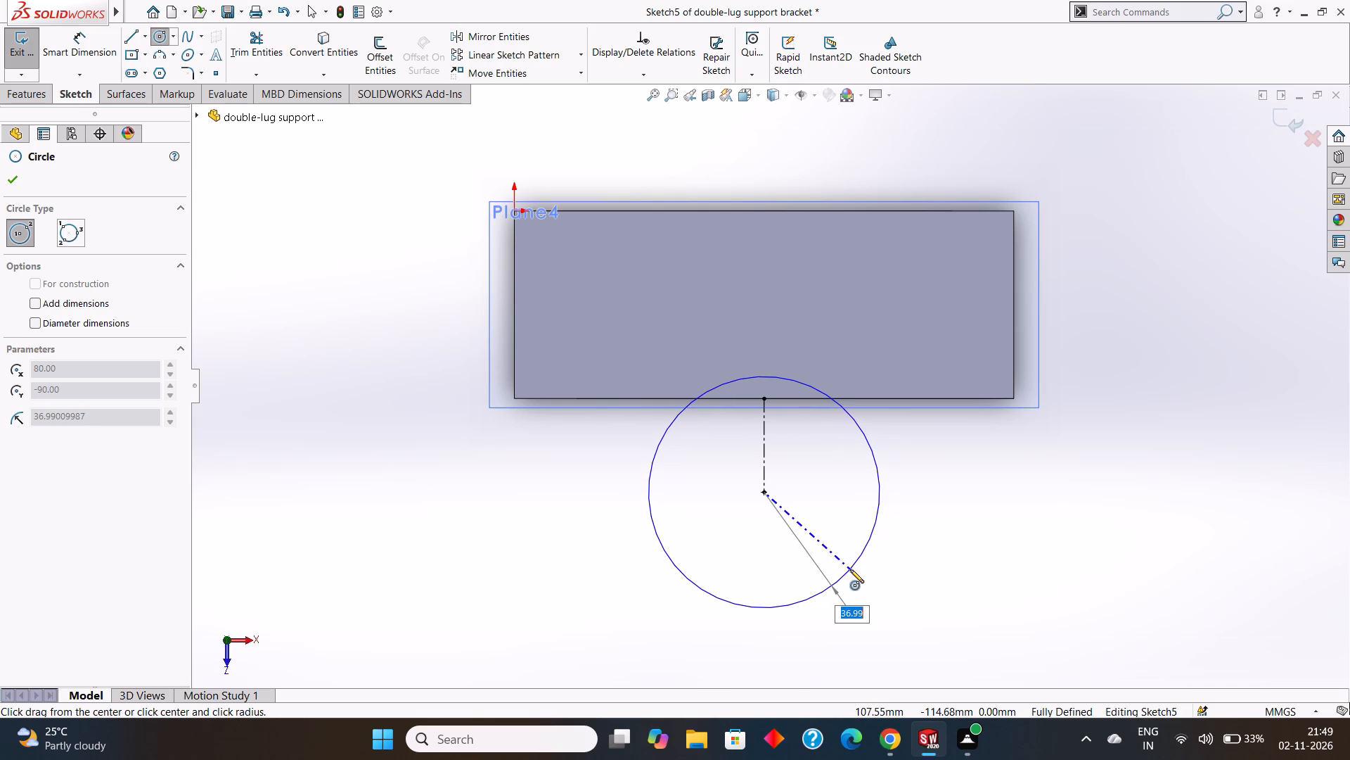
{"action": "left_click_drag", "start_coordinate": [850, 569], "coordinate": [852, 576]}
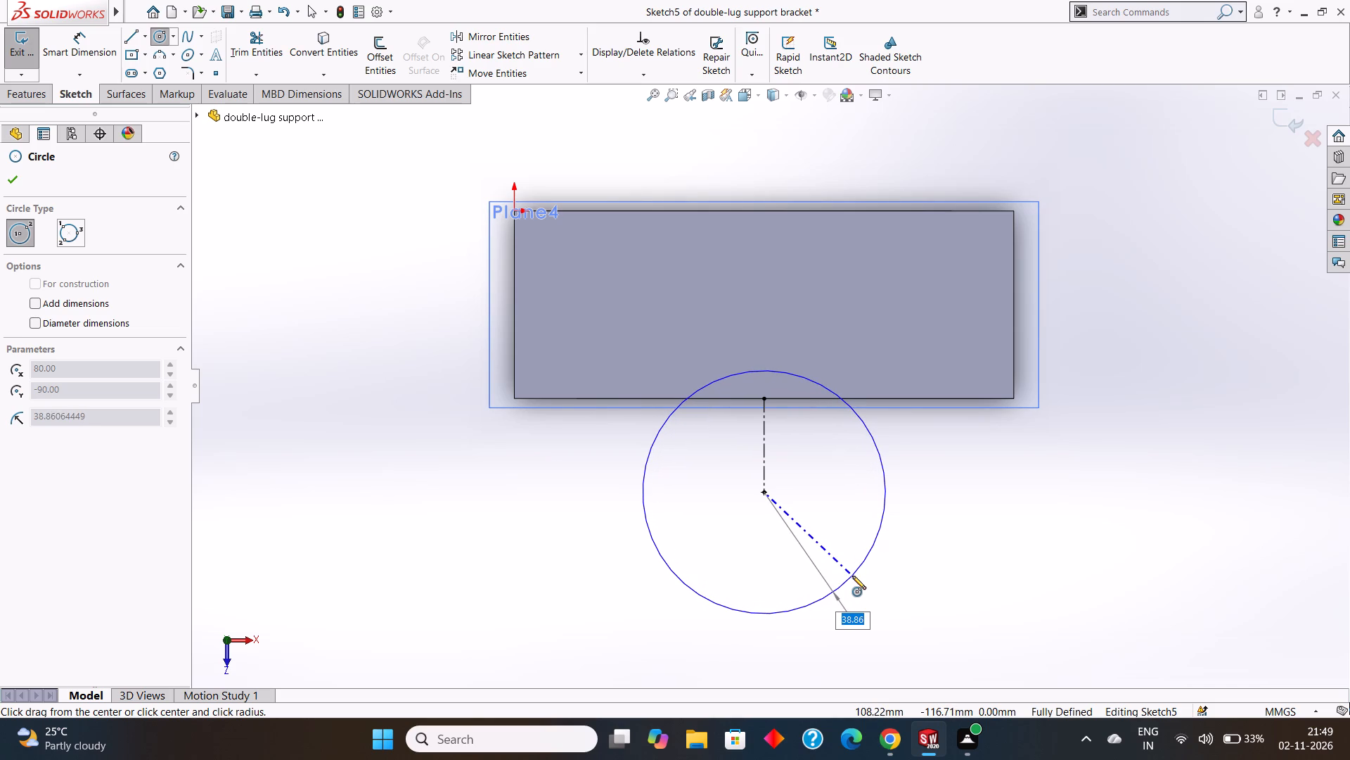
{"action": "left_click_drag", "start_coordinate": [852, 576], "coordinate": [851, 576]}
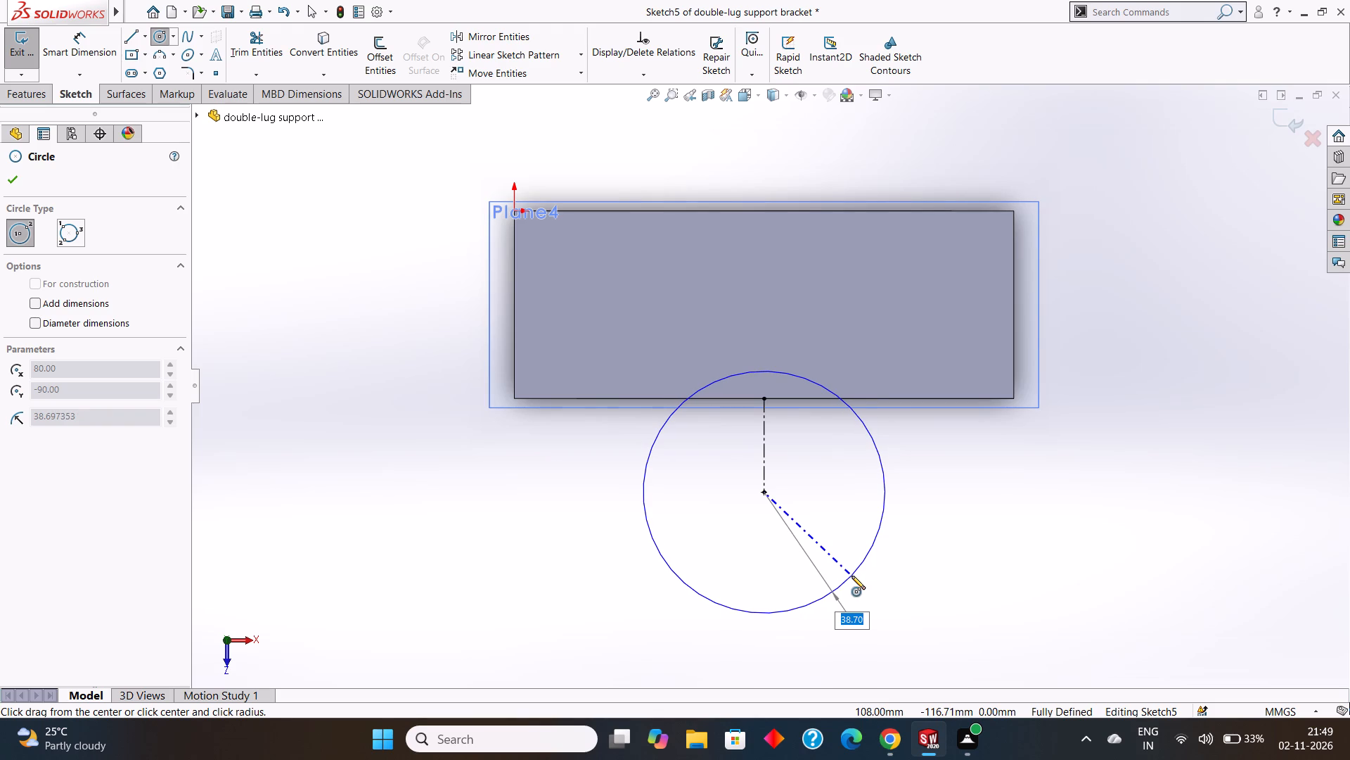
{"action": "left_click_drag", "start_coordinate": [851, 576], "coordinate": [835, 553]}
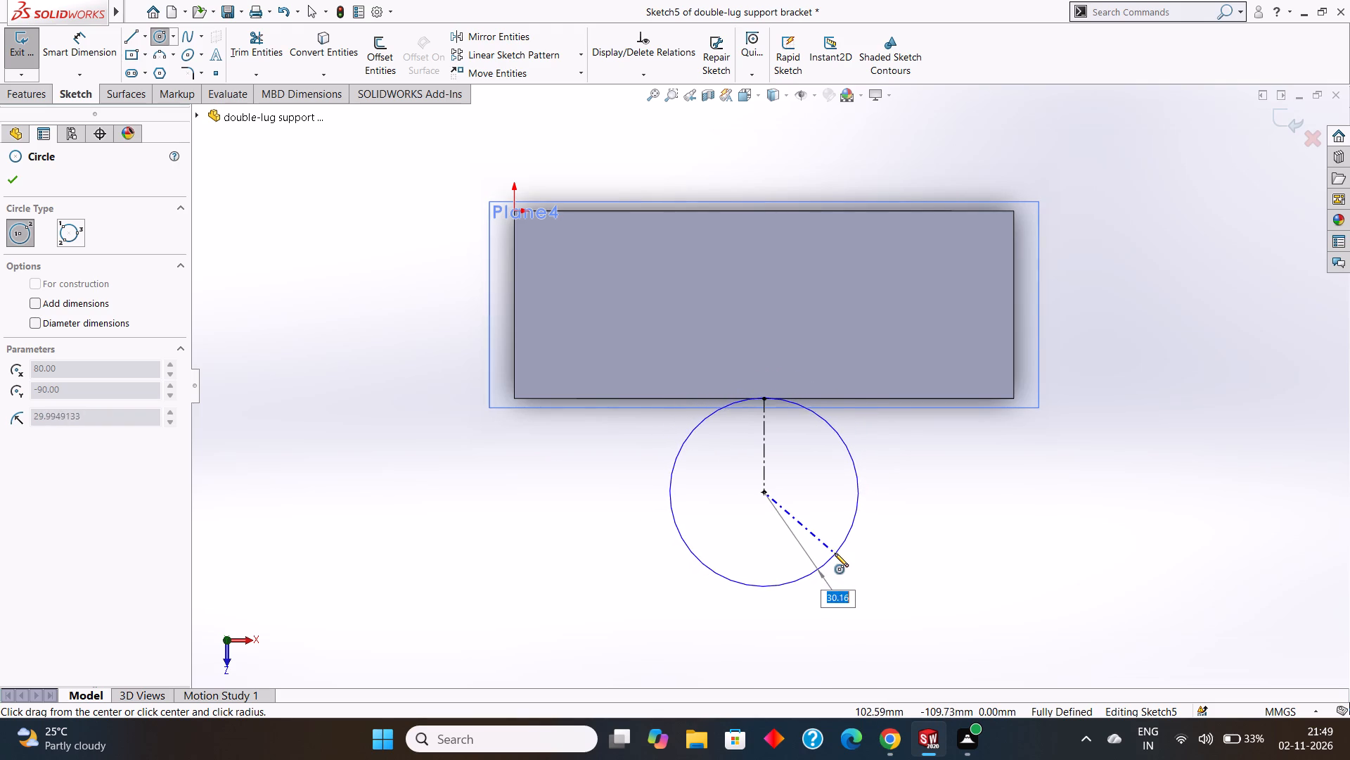
{"action": "left_click_drag", "start_coordinate": [835, 553], "coordinate": [818, 540]}
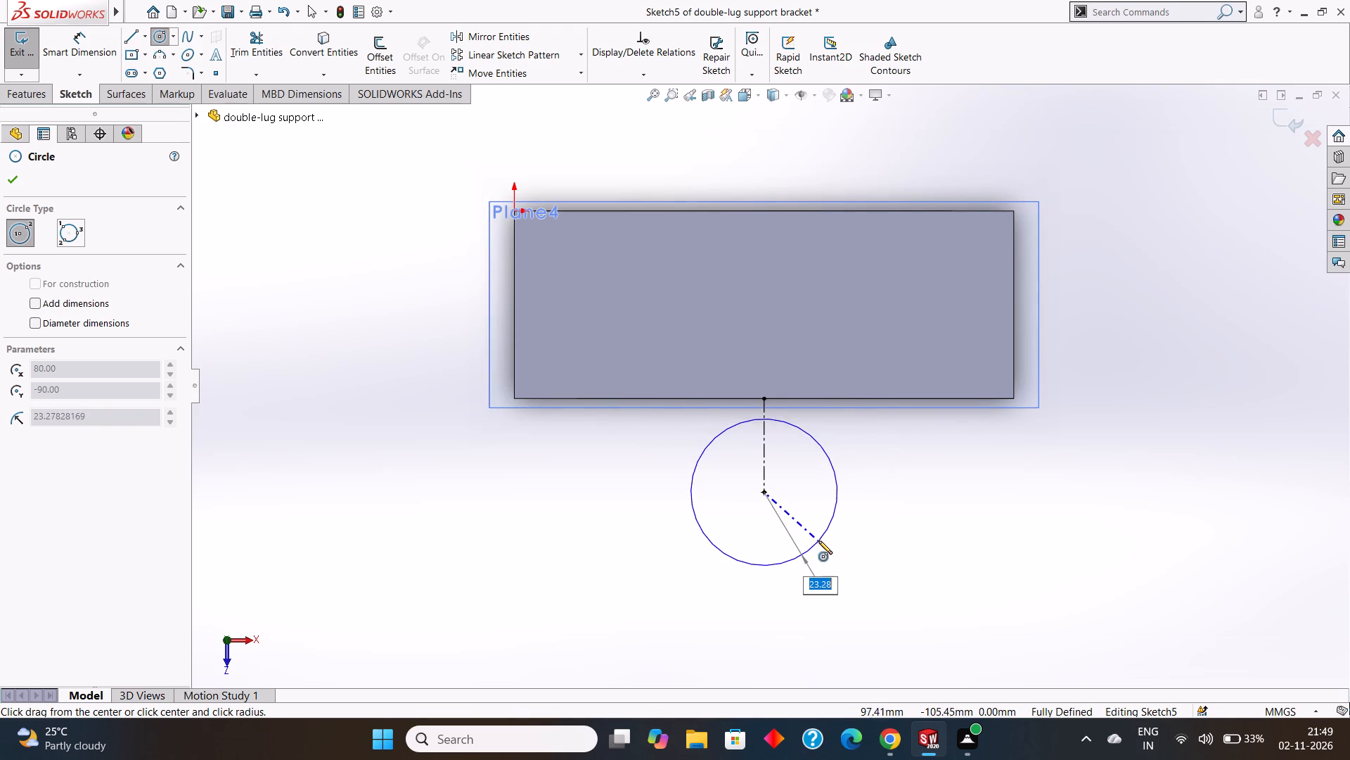
{"action": "left_click_drag", "start_coordinate": [818, 540], "coordinate": [804, 510]}
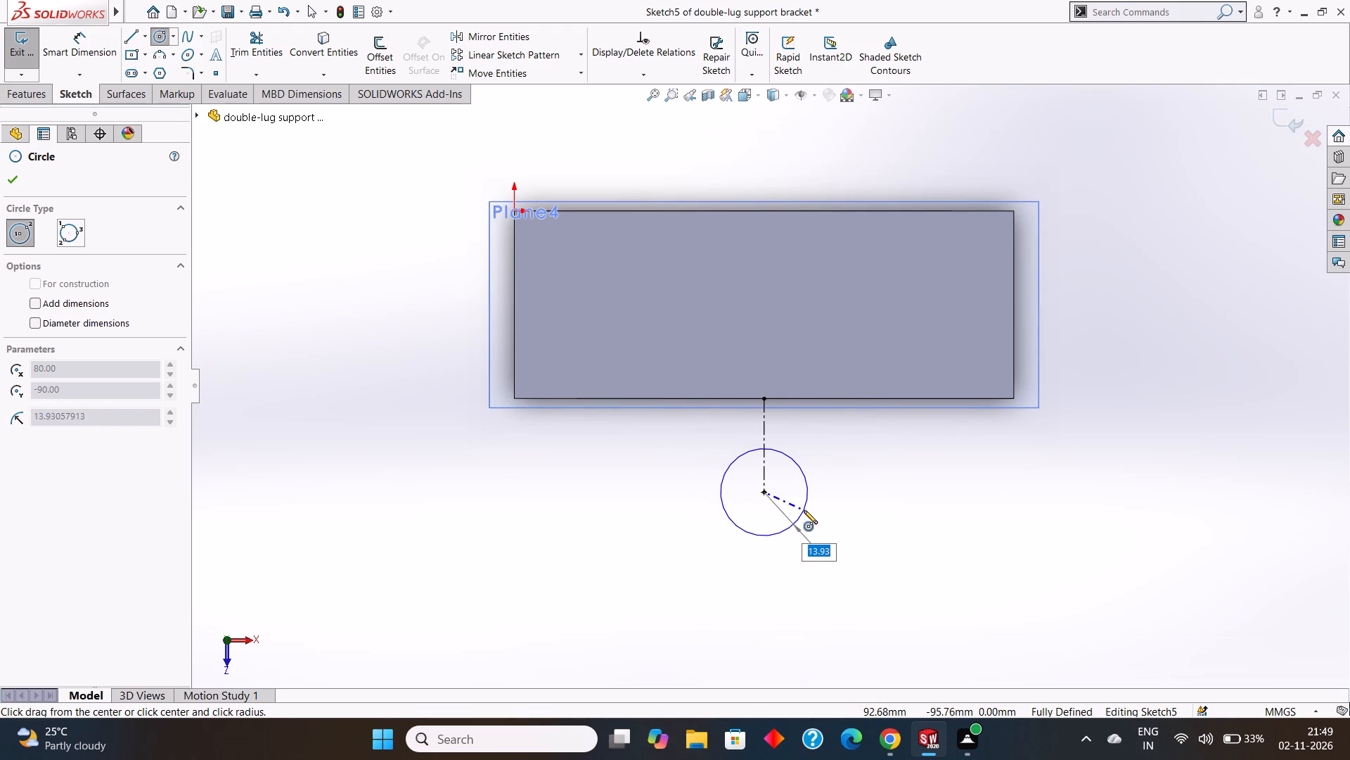
{"action": "left_click_drag", "start_coordinate": [804, 510], "coordinate": [817, 545]}
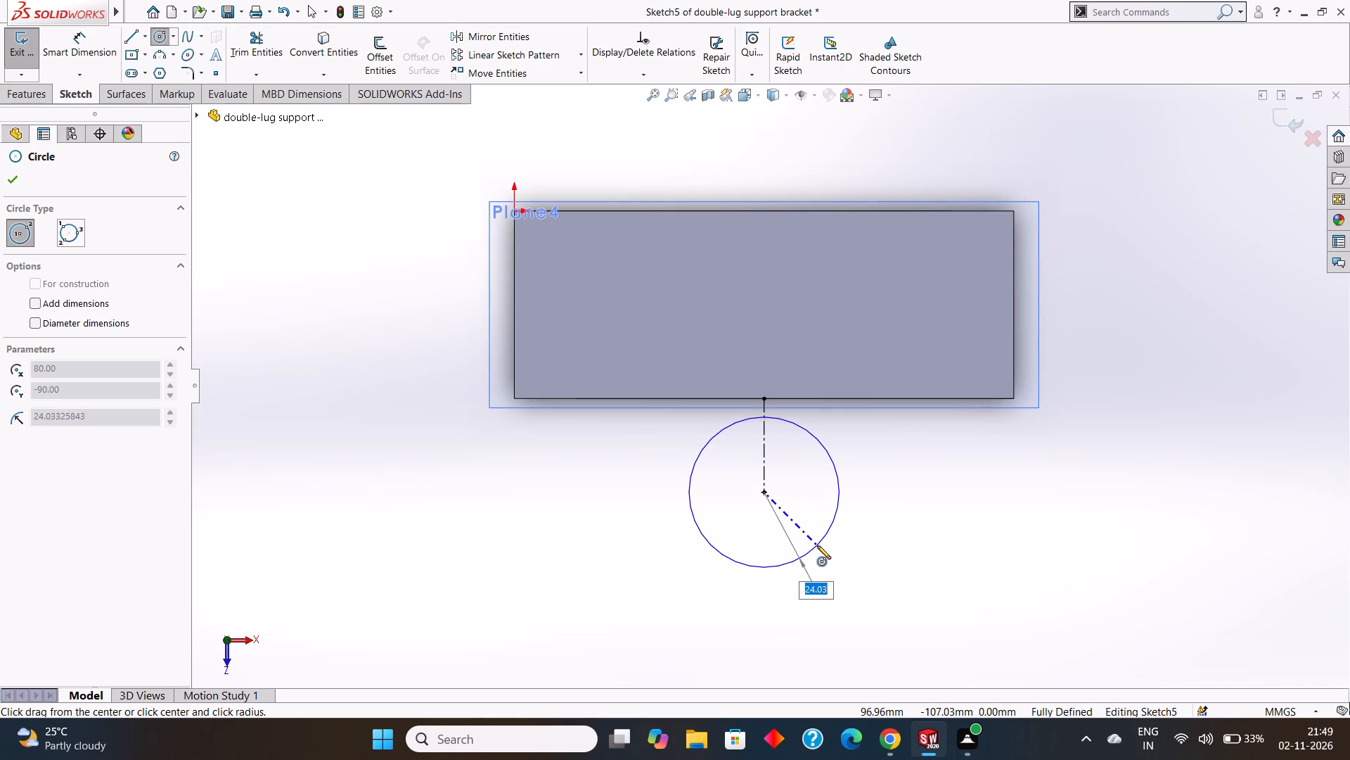
{"action": "left_click_drag", "start_coordinate": [817, 545], "coordinate": [806, 528]}
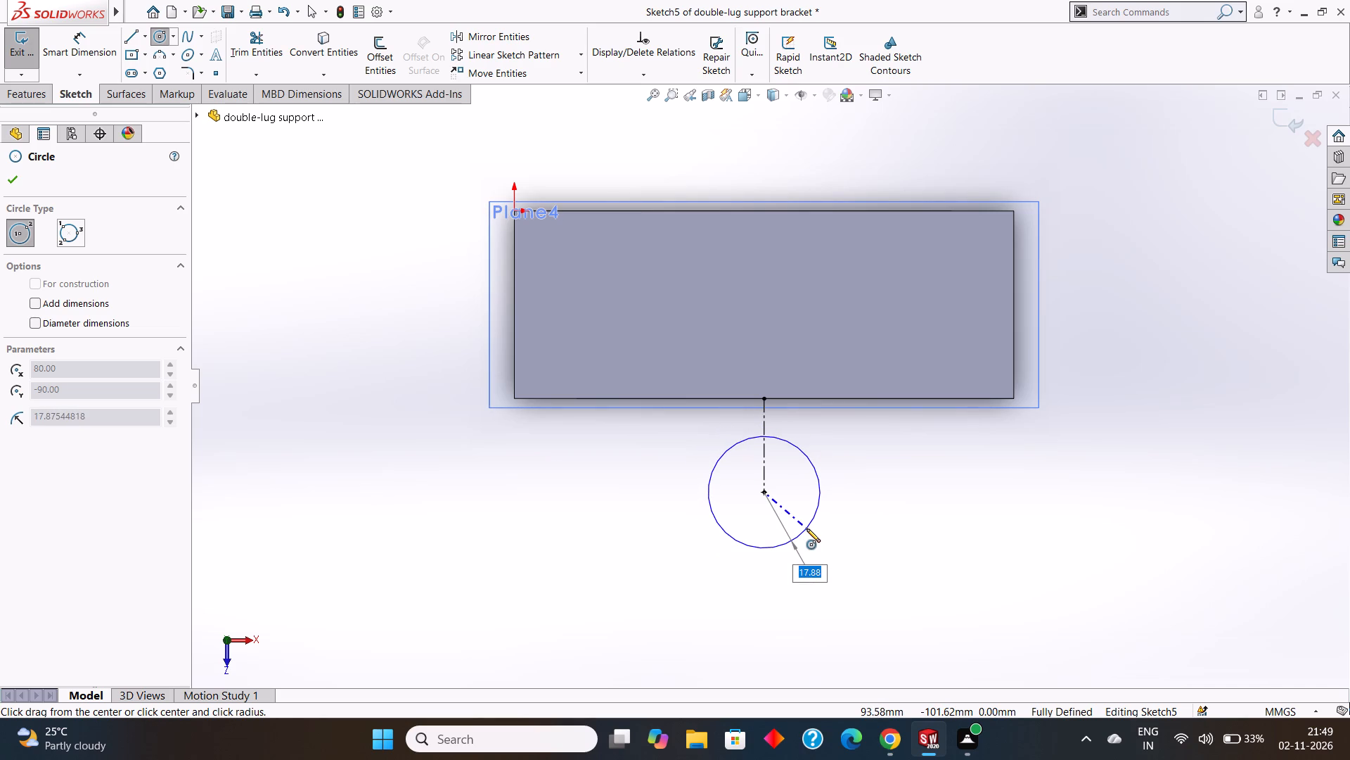
{"action": "left_click_drag", "start_coordinate": [806, 528], "coordinate": [814, 551]}
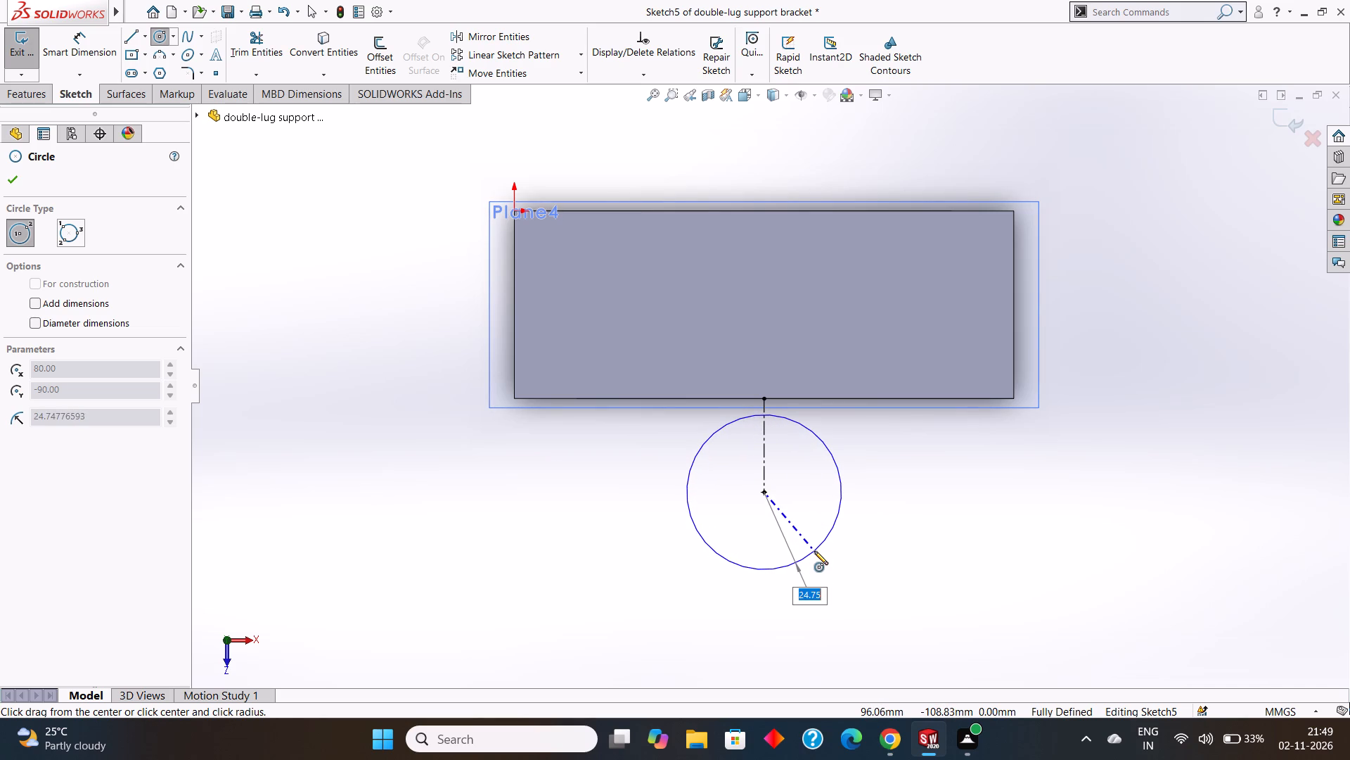
{"action": "left_click_drag", "start_coordinate": [814, 551], "coordinate": [814, 550]}
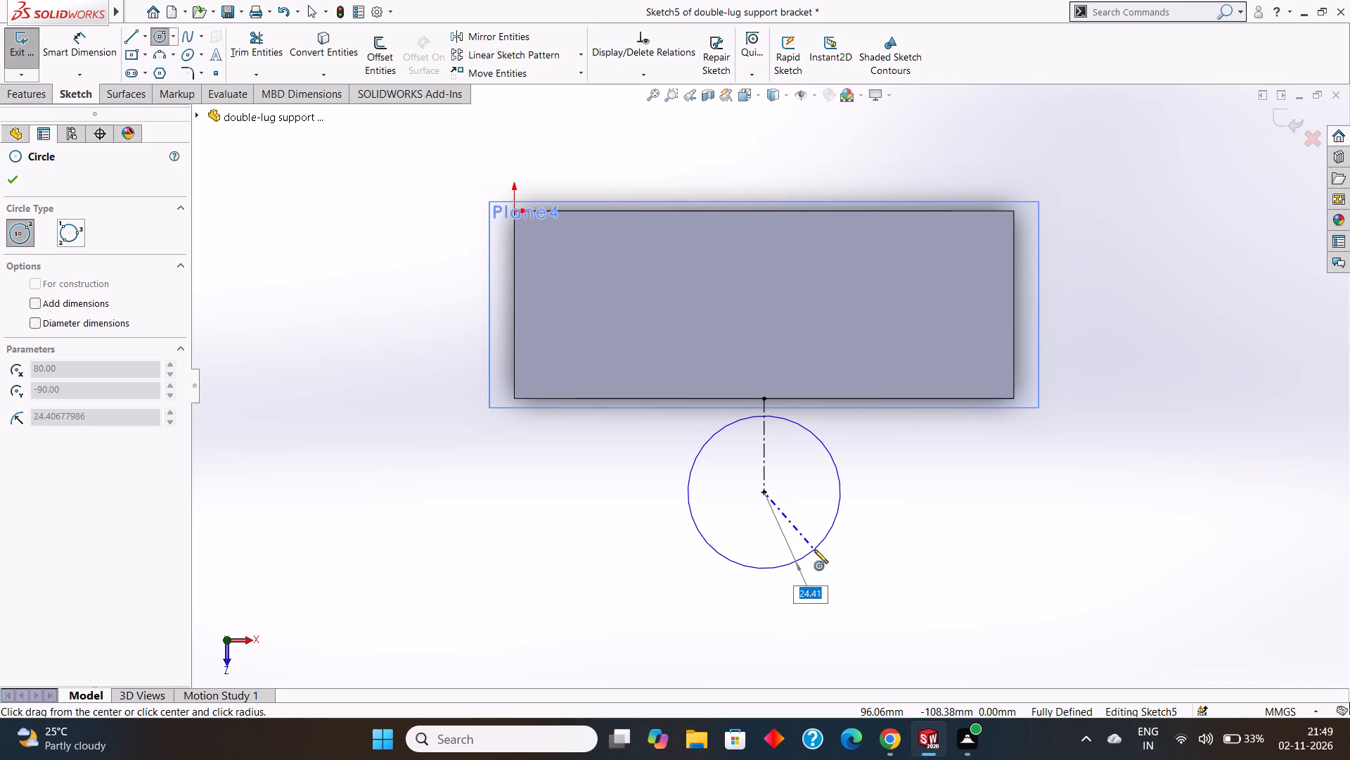
{"action": "left_click_drag", "start_coordinate": [814, 550], "coordinate": [814, 550]}
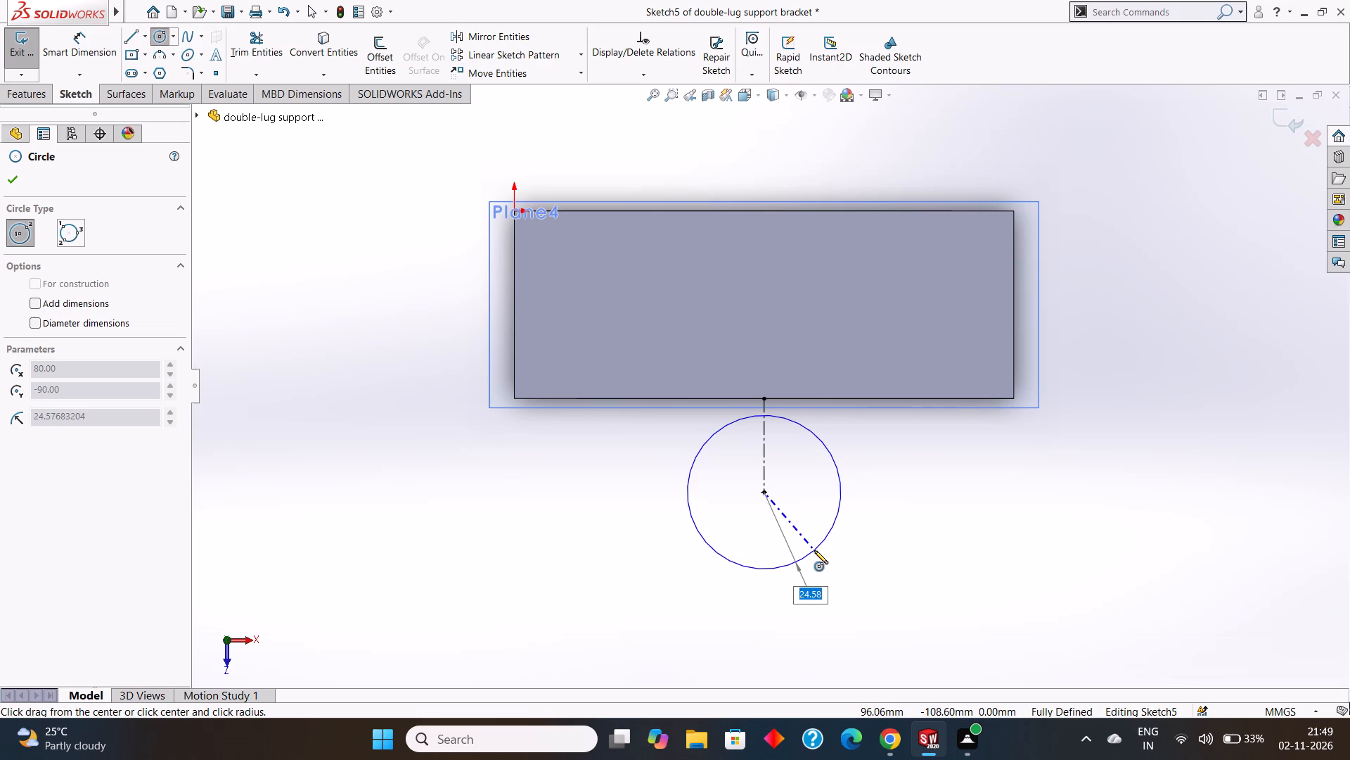
{"action": "left_click_drag", "start_coordinate": [814, 550], "coordinate": [814, 553]}
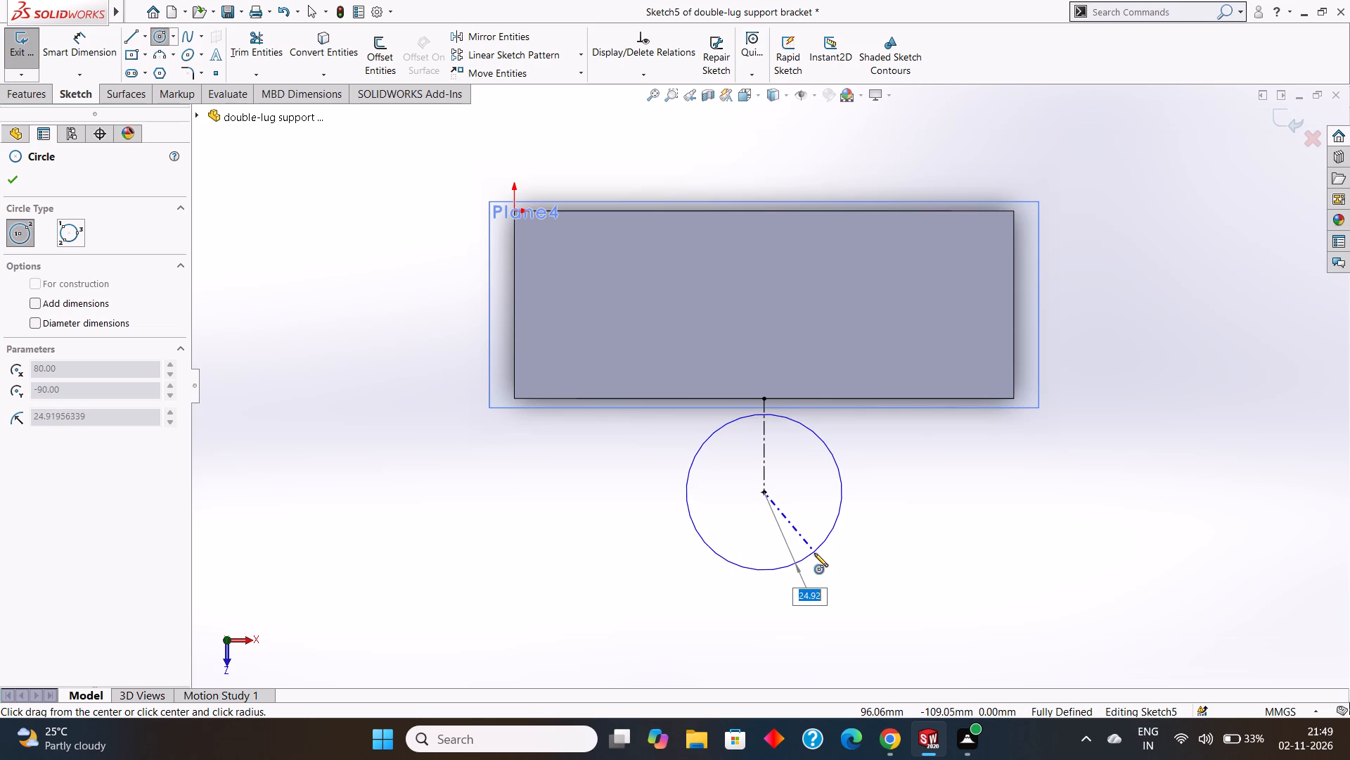
{"action": "left_click_drag", "start_coordinate": [814, 553], "coordinate": [815, 560]}
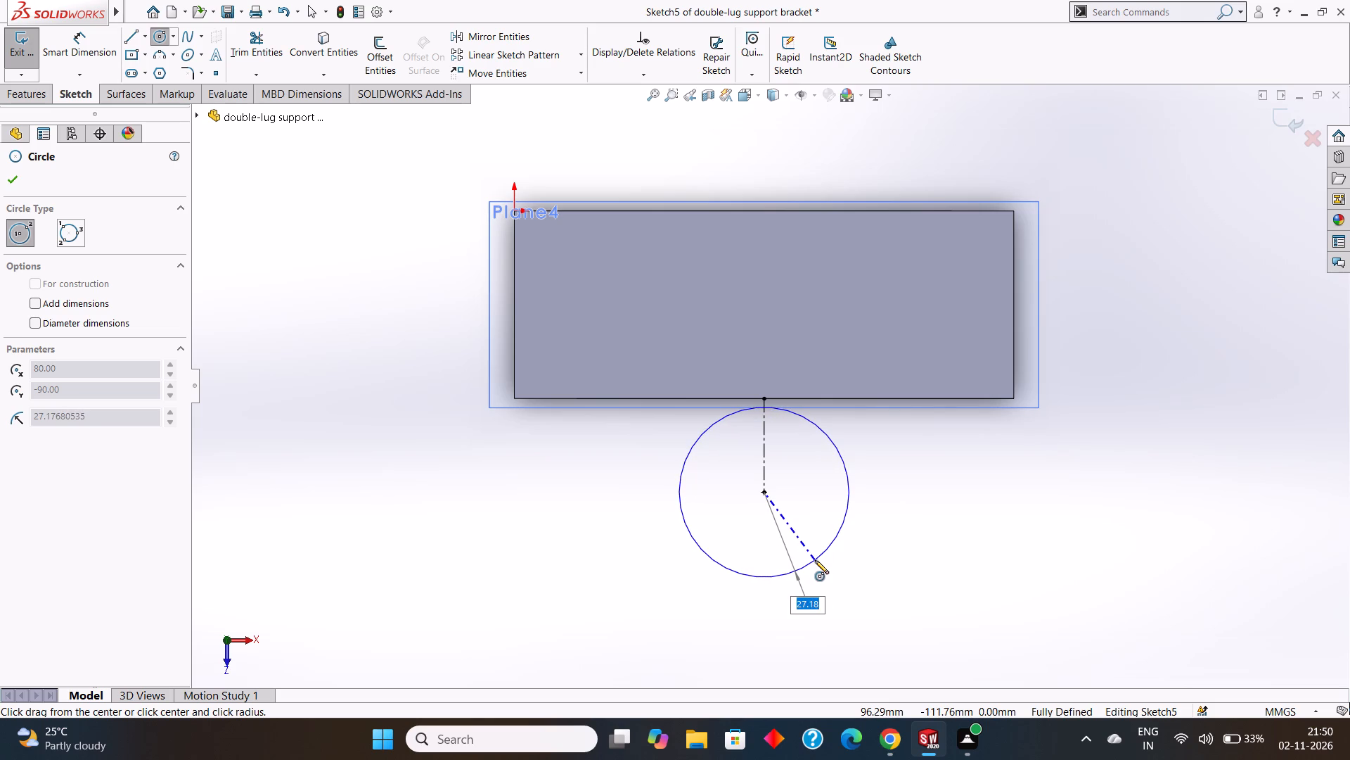
{"action": "left_click_drag", "start_coordinate": [815, 560], "coordinate": [818, 566]}
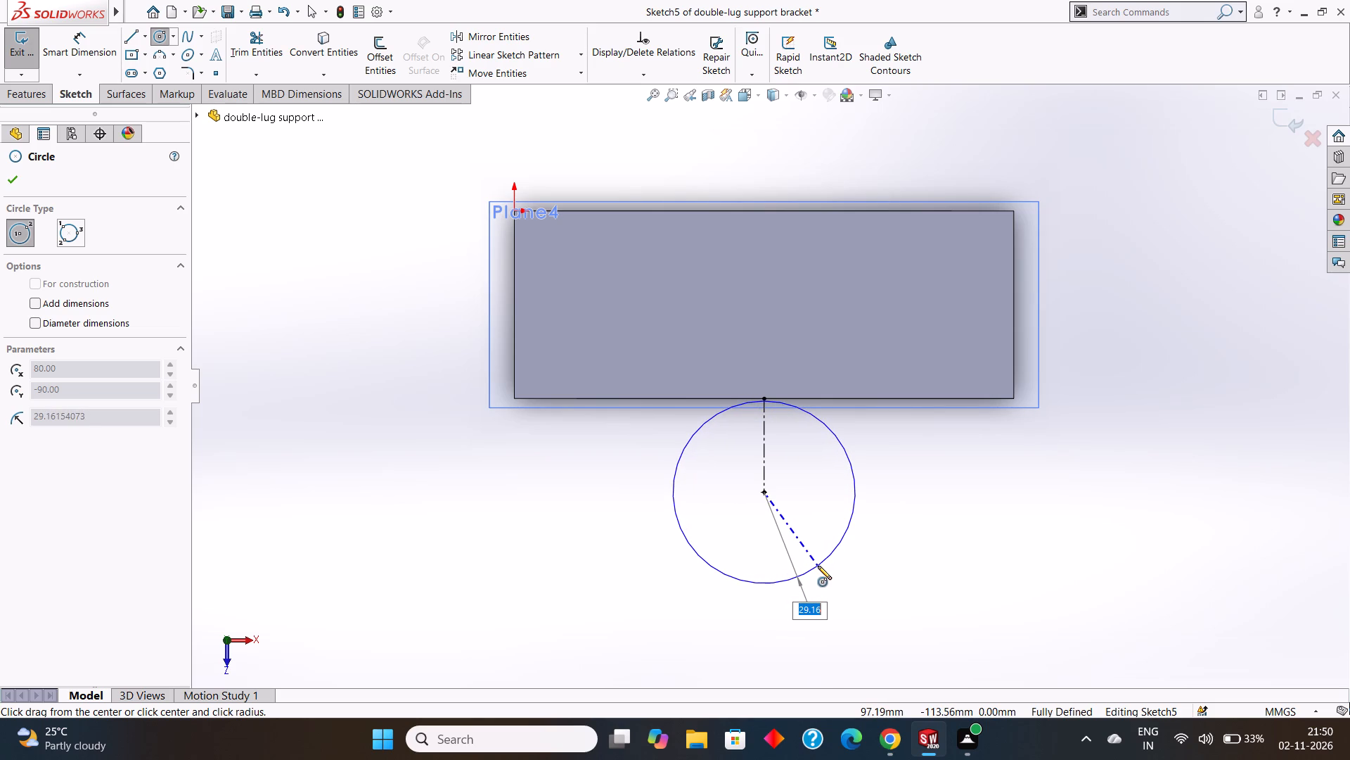
{"action": "left_click_drag", "start_coordinate": [818, 566], "coordinate": [818, 567]}
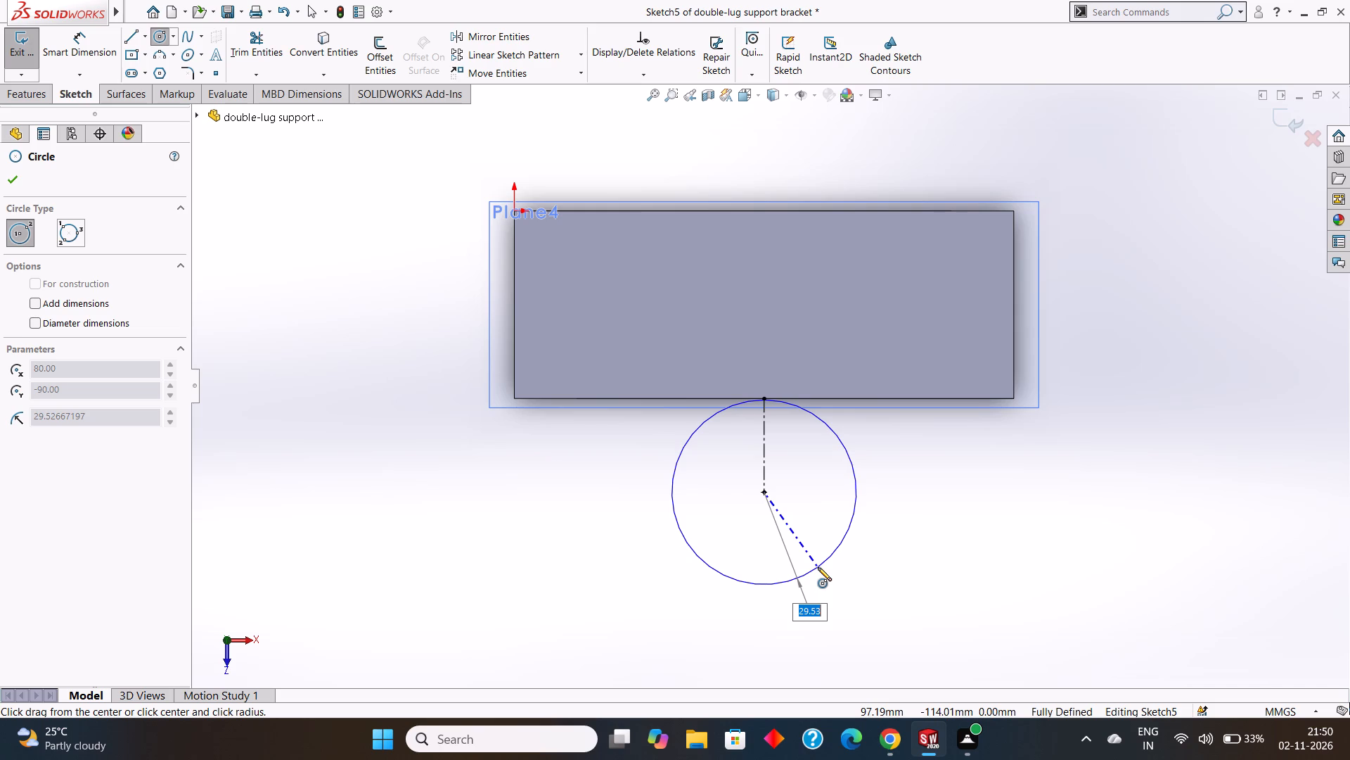
{"action": "left_click_drag", "start_coordinate": [818, 567], "coordinate": [821, 571]}
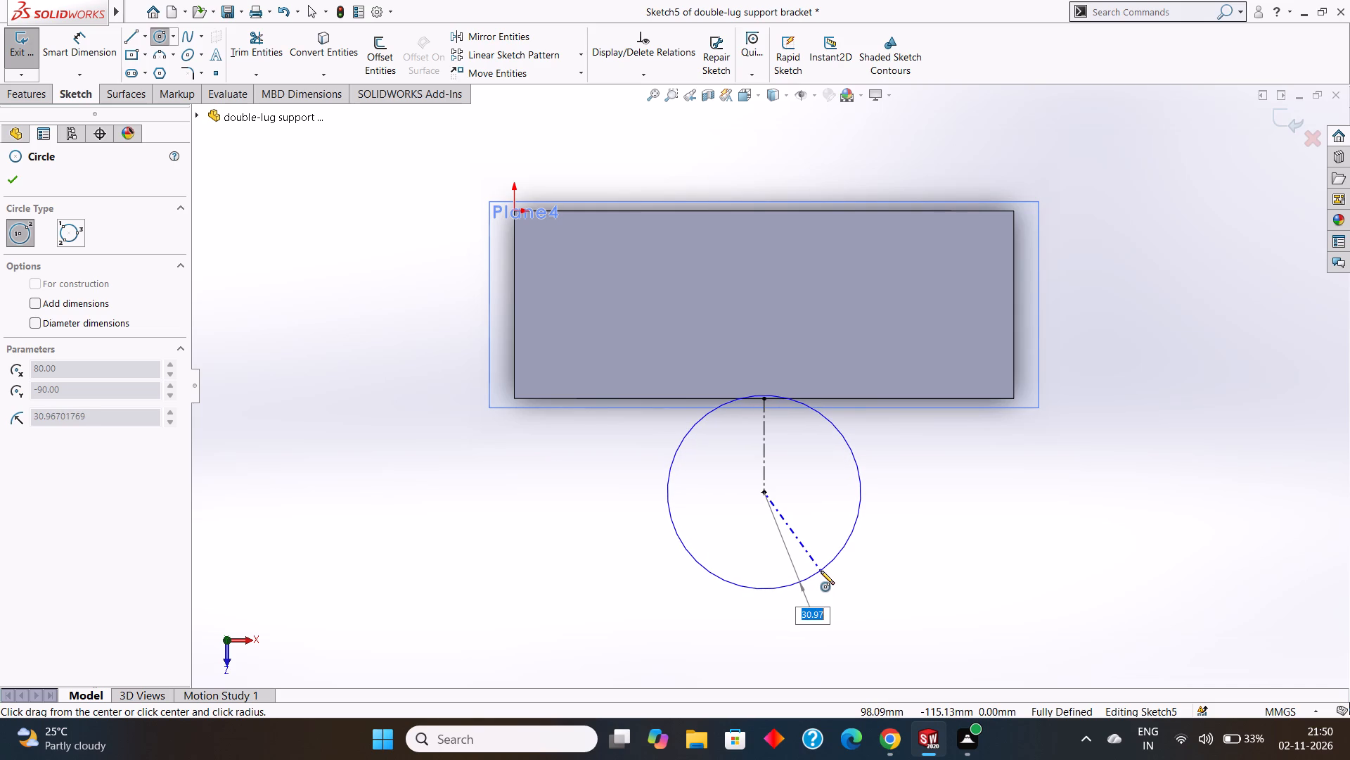
{"action": "left_click_drag", "start_coordinate": [821, 571], "coordinate": [822, 577]}
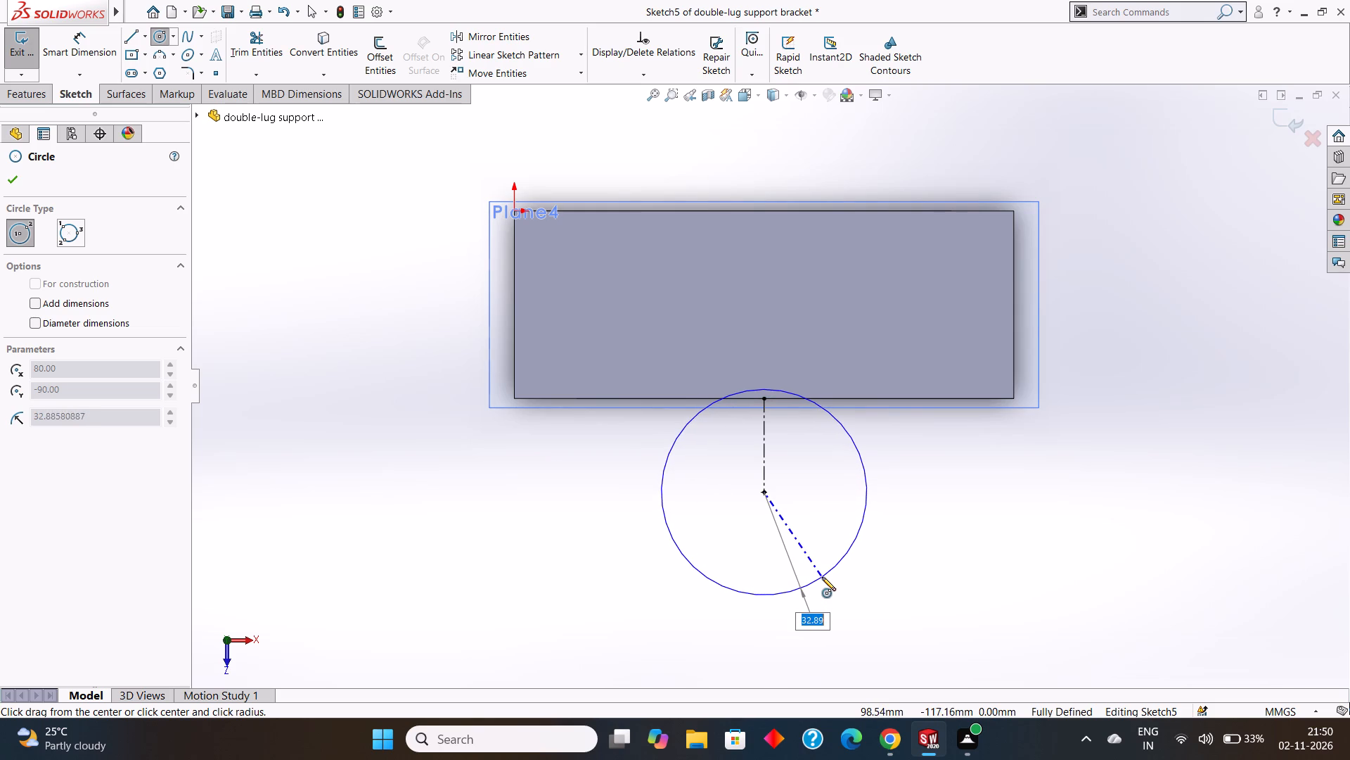
{"action": "left_click_drag", "start_coordinate": [822, 577], "coordinate": [824, 581]}
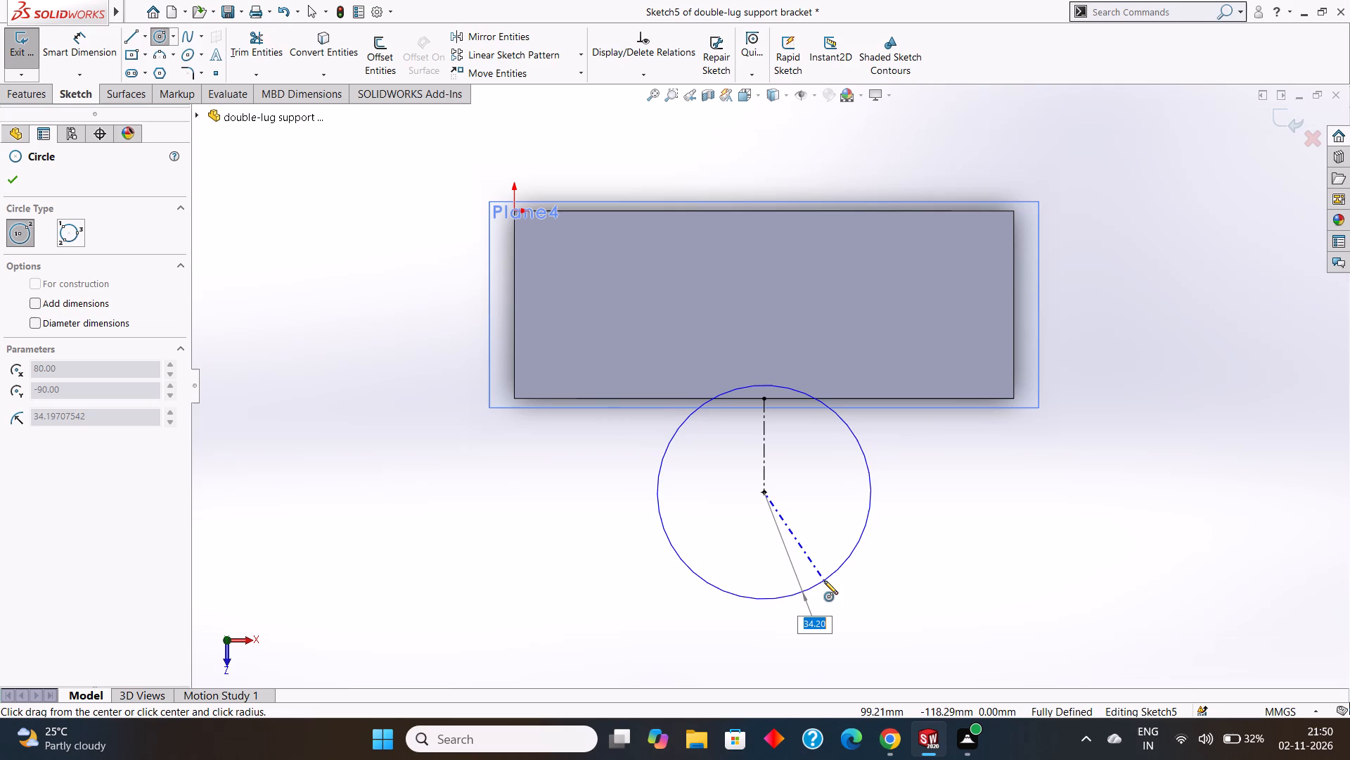
{"action": "left_click_drag", "start_coordinate": [824, 581], "coordinate": [816, 571]}
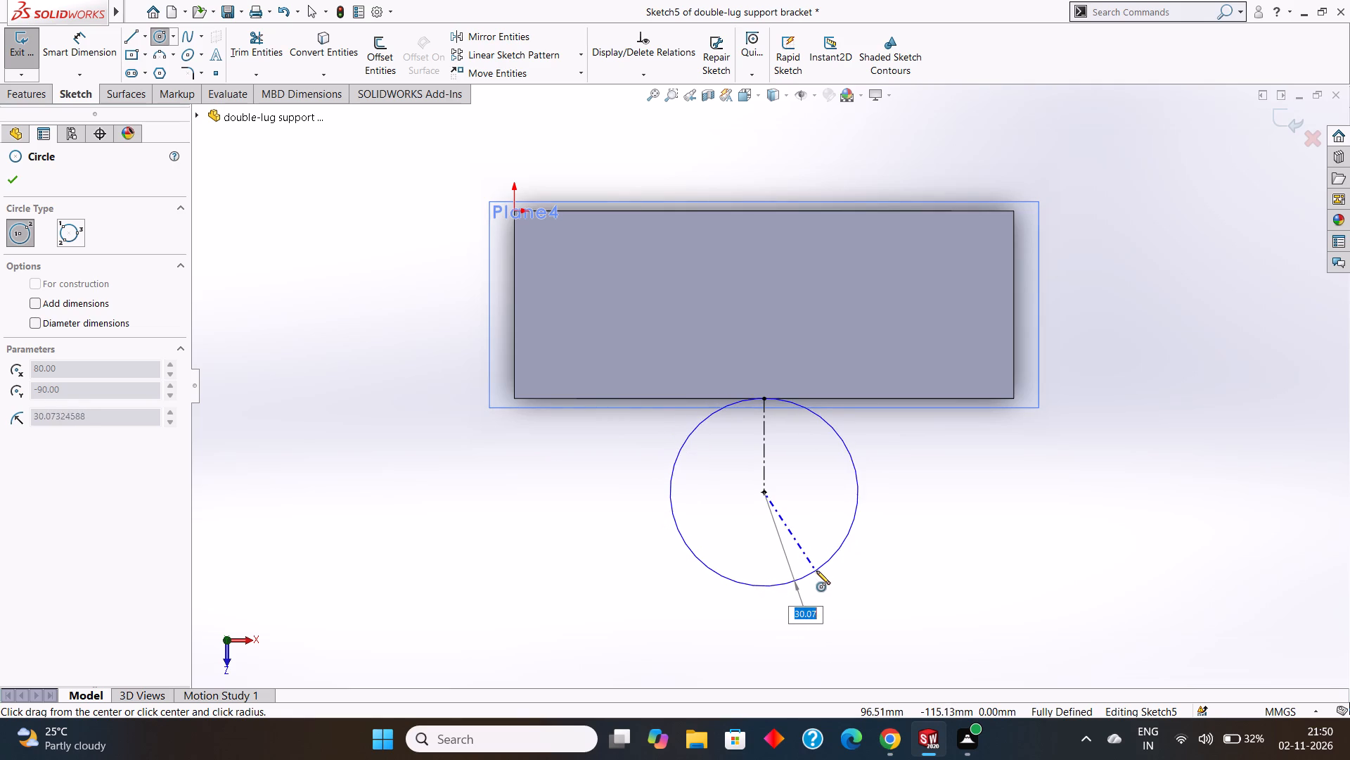
{"action": "left_click_drag", "start_coordinate": [816, 571], "coordinate": [816, 573]}
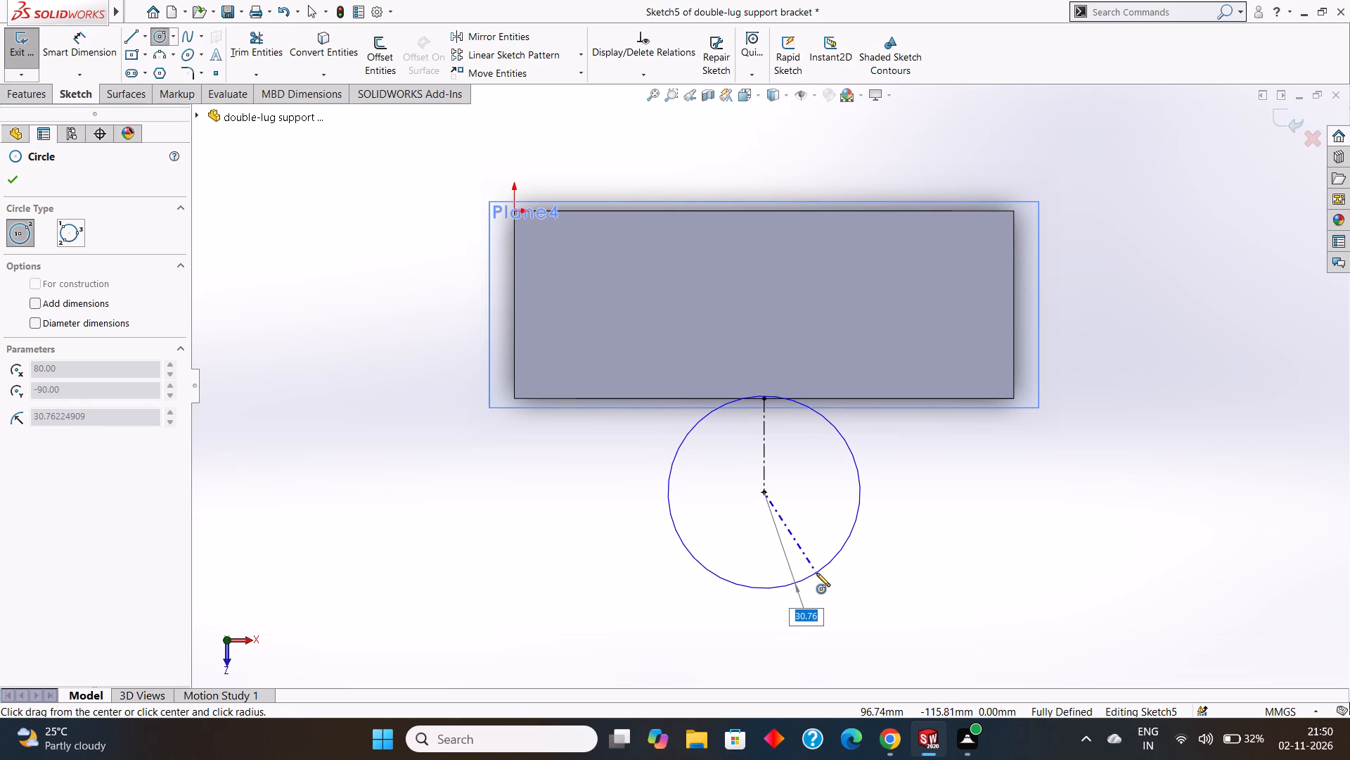
{"action": "left_click_drag", "start_coordinate": [816, 573], "coordinate": [812, 568]}
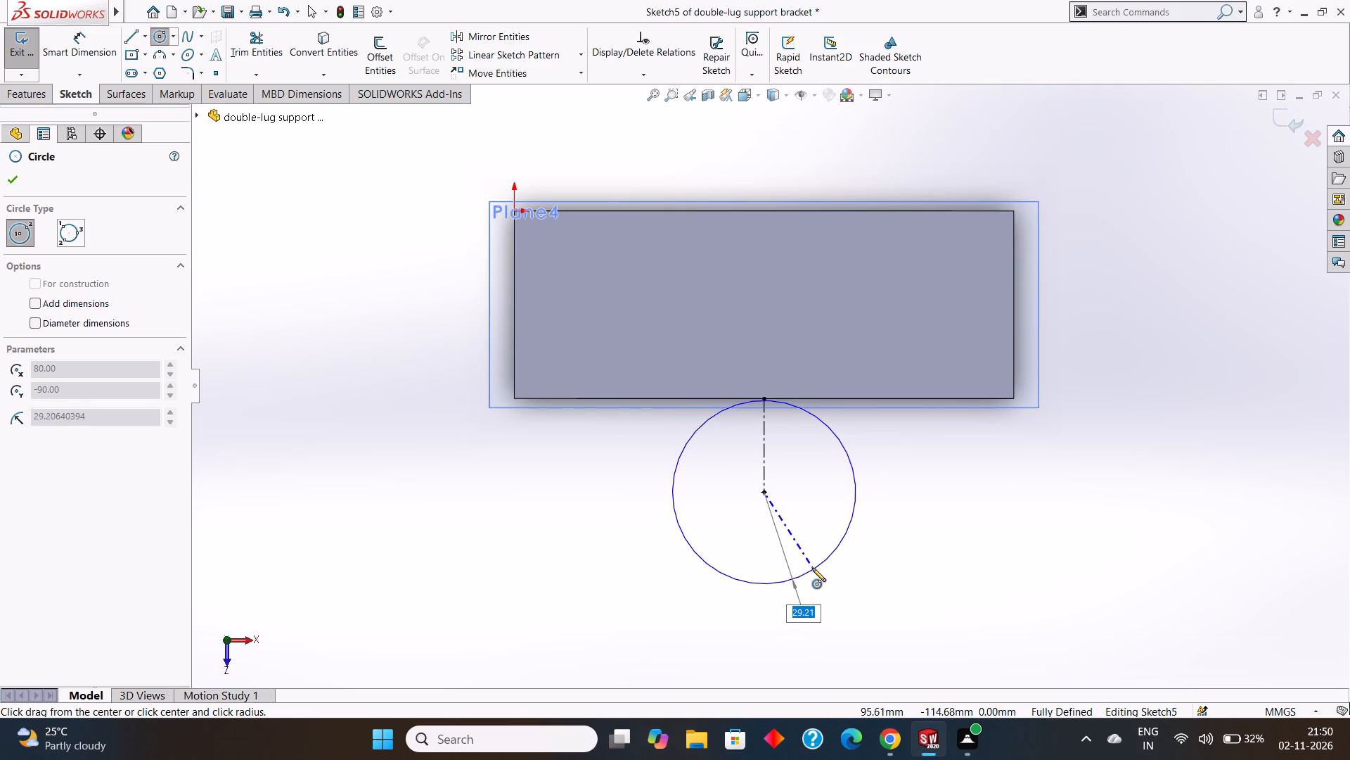
{"action": "left_click_drag", "start_coordinate": [812, 568], "coordinate": [806, 563]}
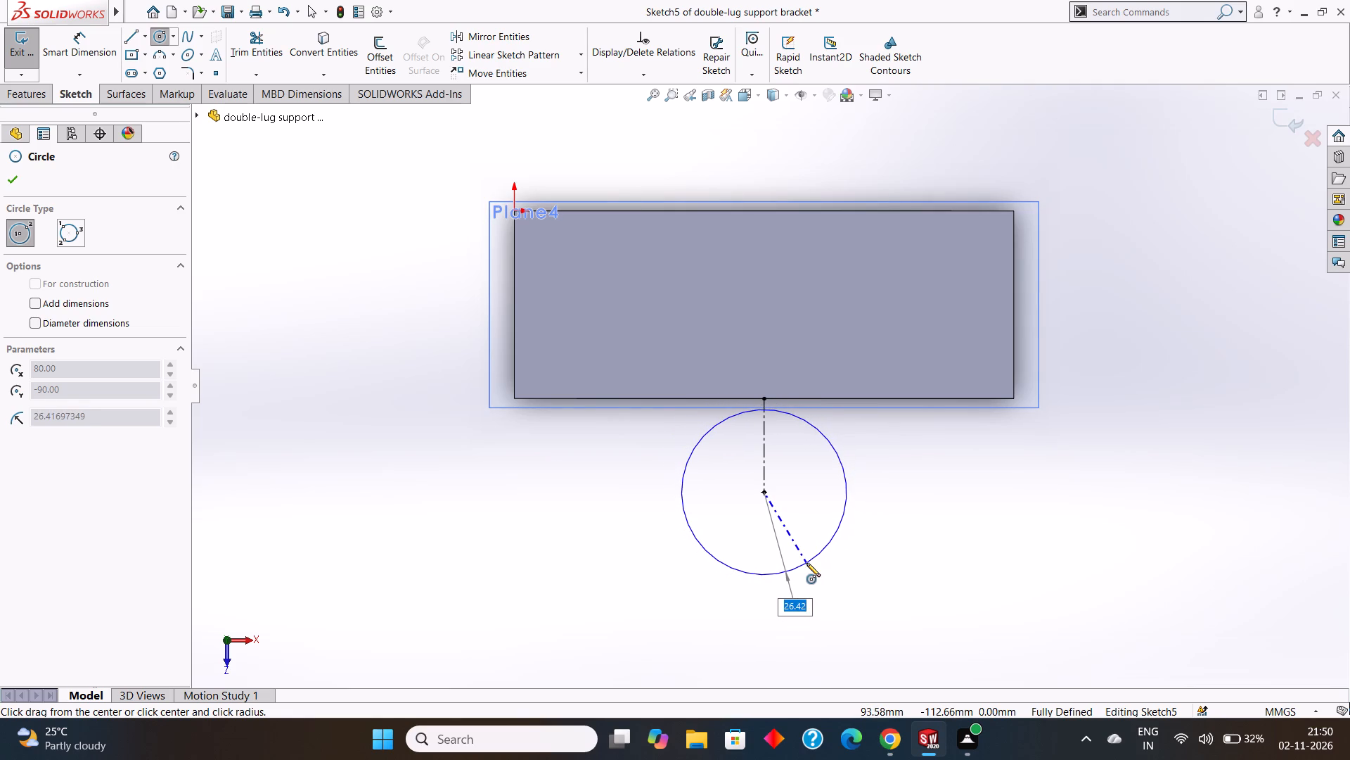
{"action": "left_click_drag", "start_coordinate": [806, 563], "coordinate": [811, 572]}
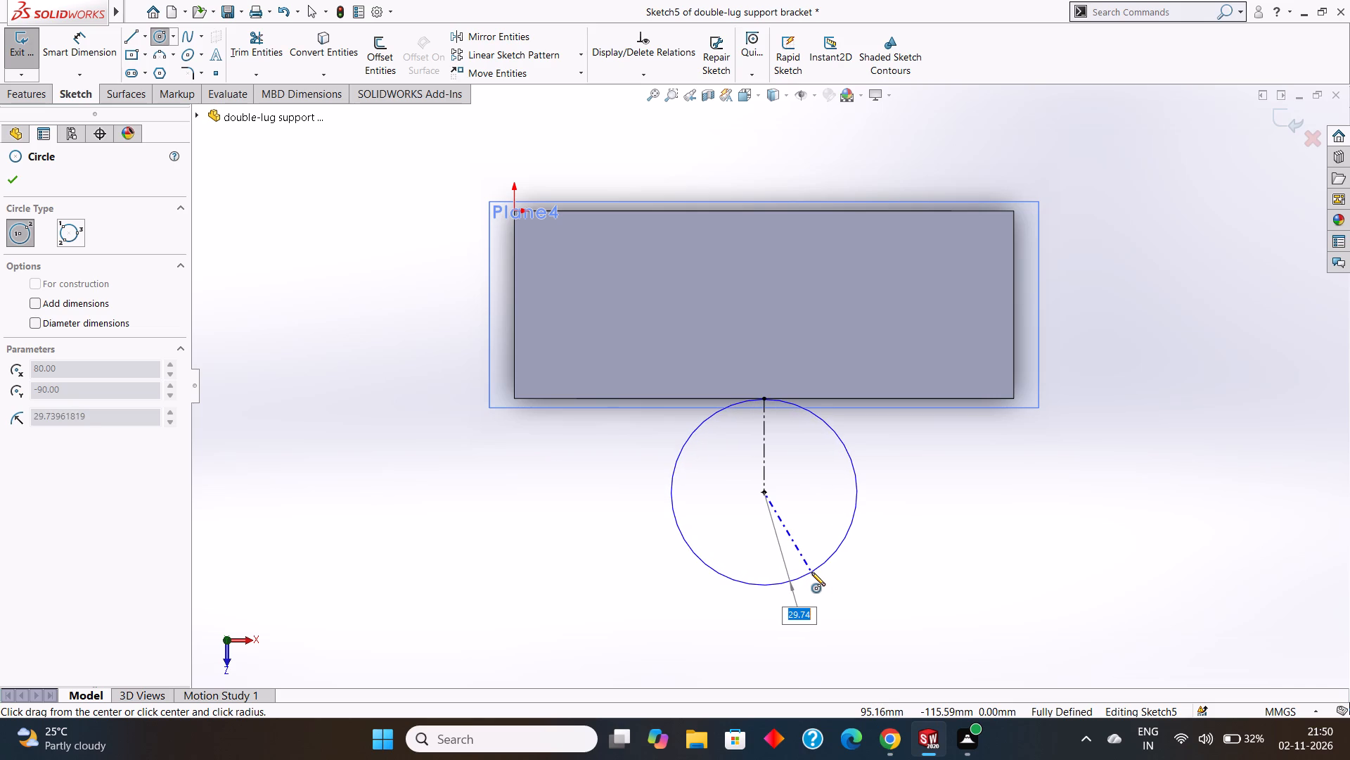
{"action": "left_click_drag", "start_coordinate": [811, 572], "coordinate": [813, 576]}
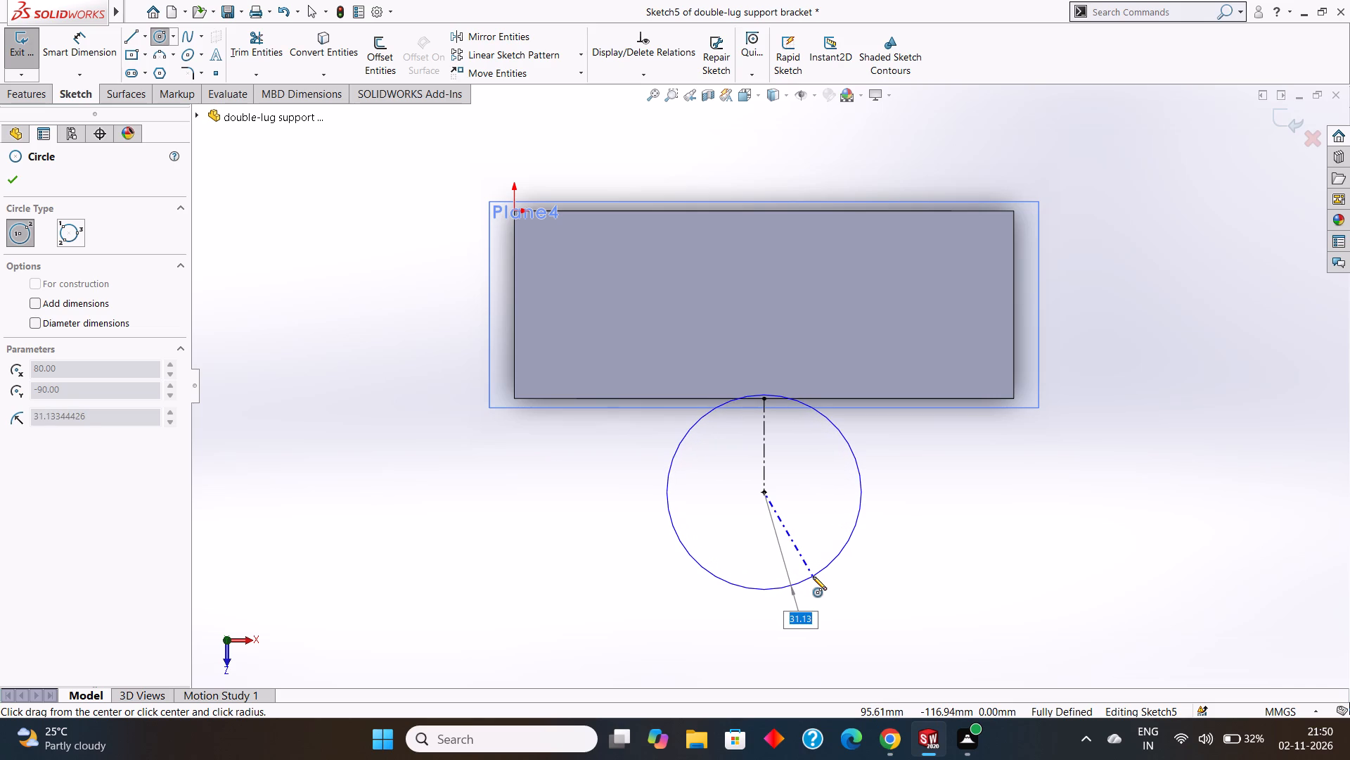
{"action": "left_click_drag", "start_coordinate": [813, 576], "coordinate": [816, 581]}
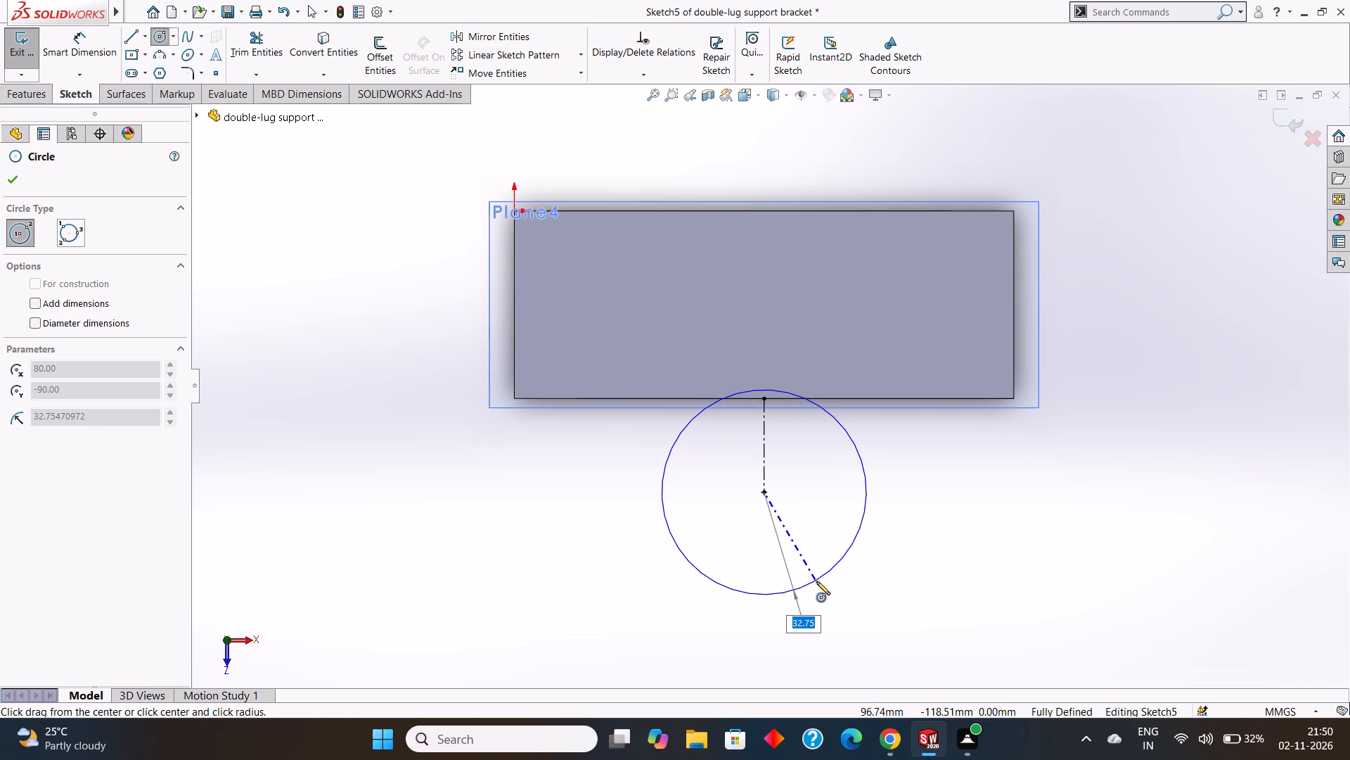
{"action": "left_click_drag", "start_coordinate": [816, 581], "coordinate": [819, 590]}
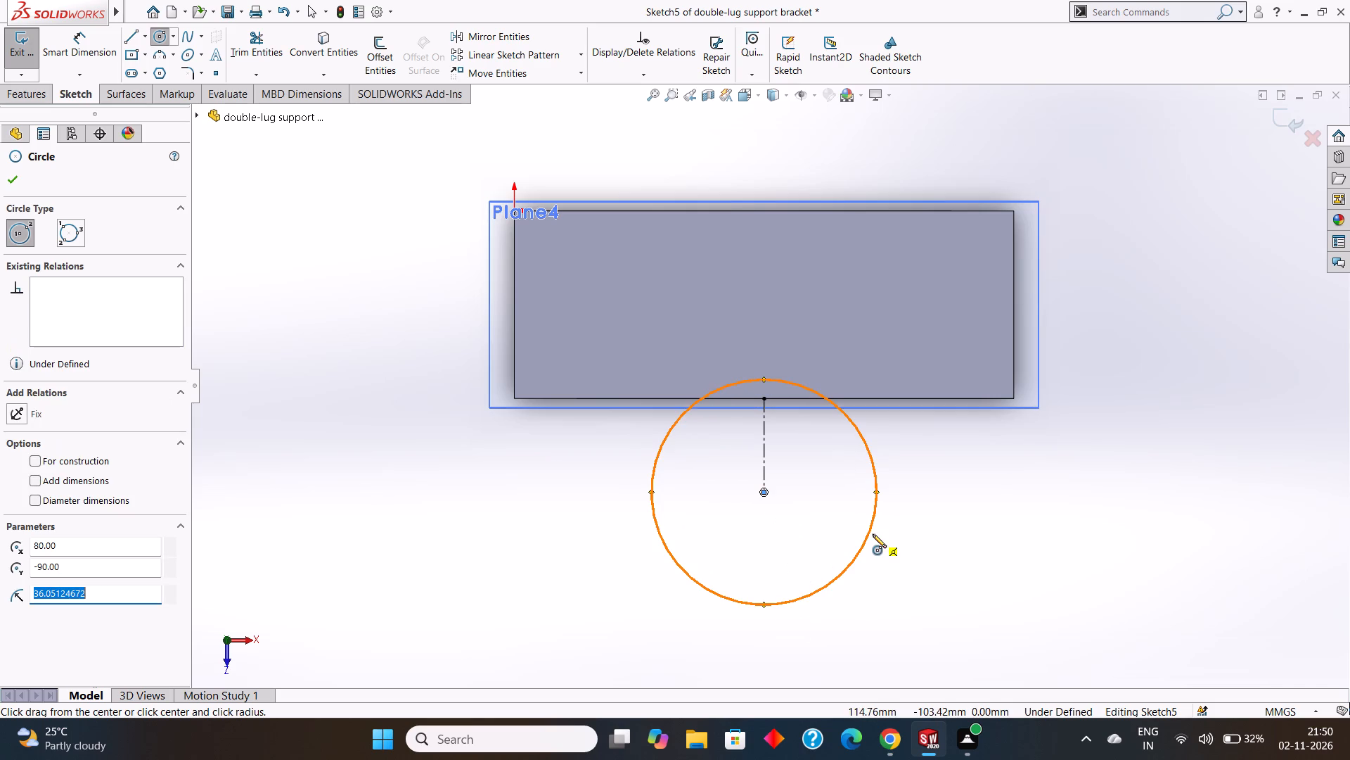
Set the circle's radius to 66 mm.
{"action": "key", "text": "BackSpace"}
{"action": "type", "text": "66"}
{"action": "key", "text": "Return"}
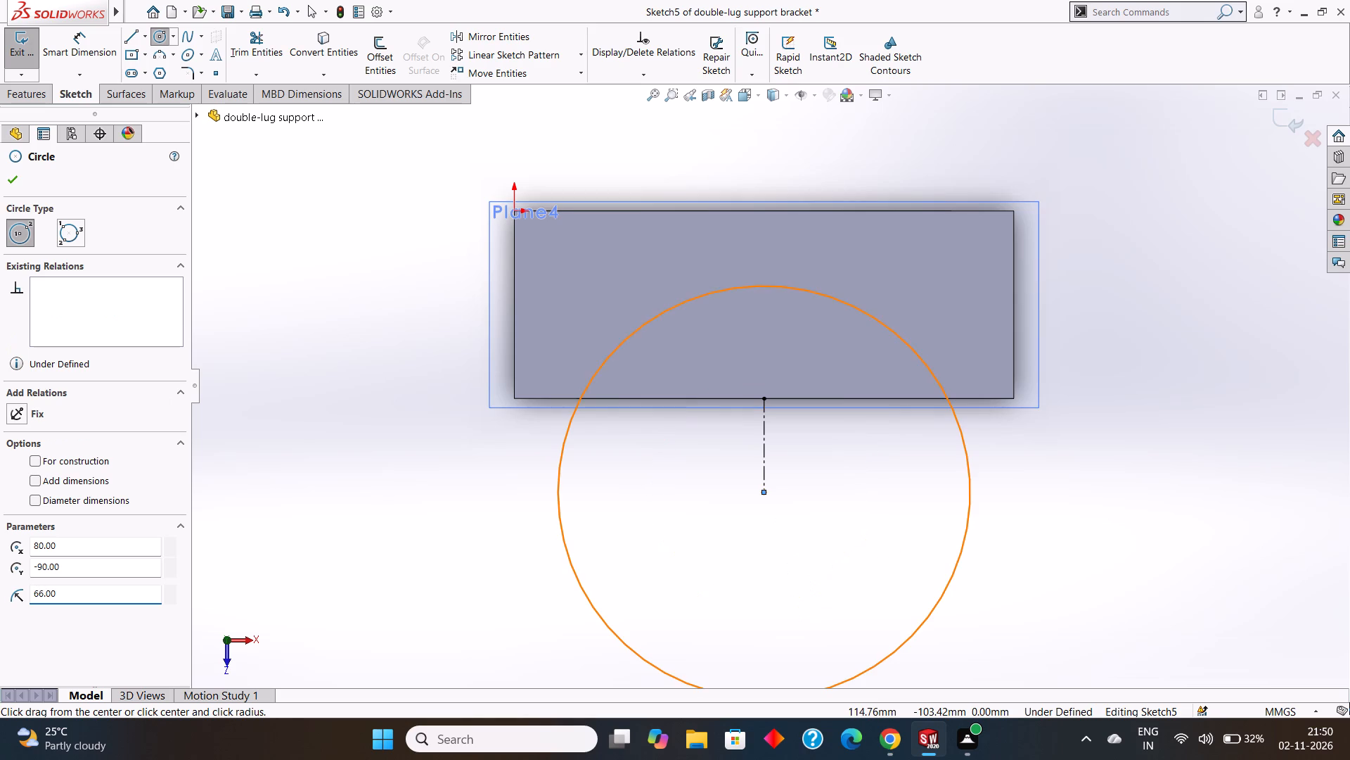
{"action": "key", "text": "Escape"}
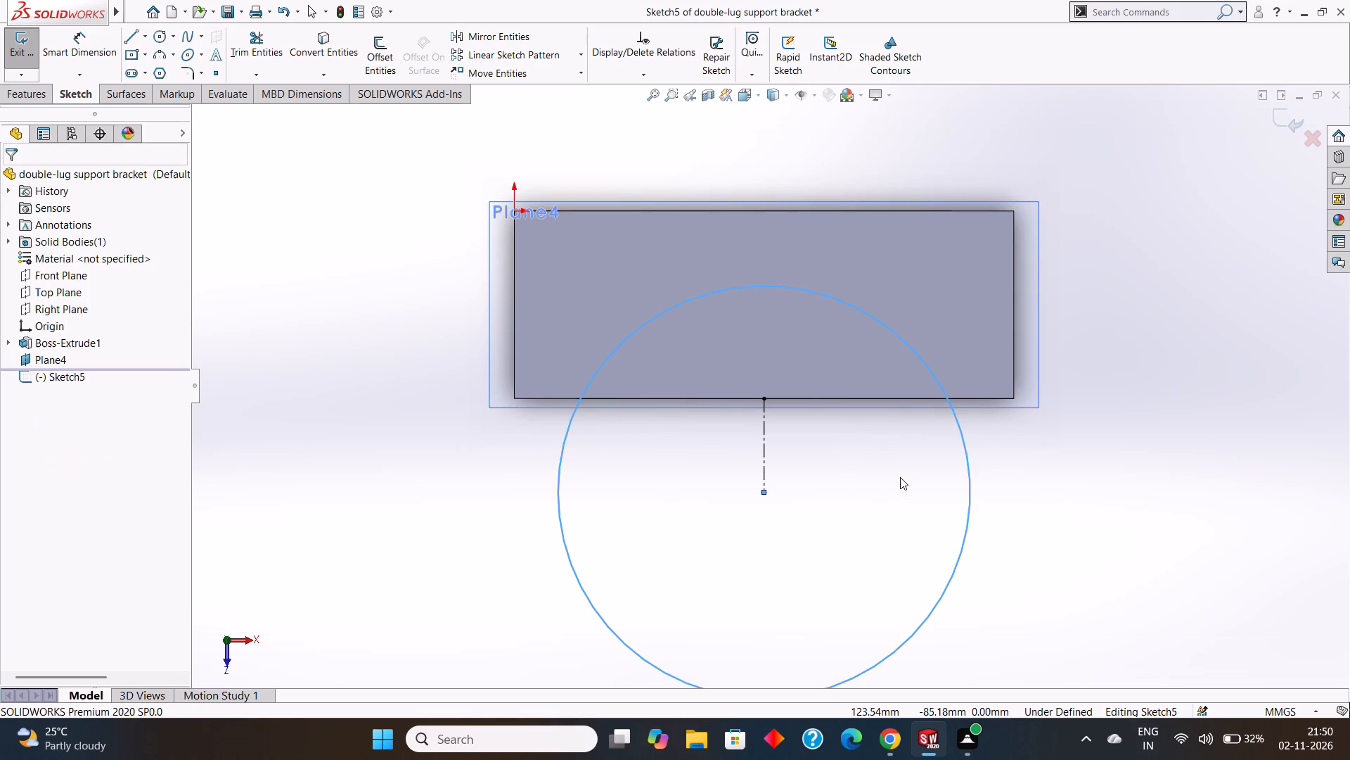
Clear the sketch by deleting the large circle and trimming away the 30 mm centerline.
{"action": "scroll", "coordinate": [900, 477], "scroll_direction": "up", "scroll_amount": 2}
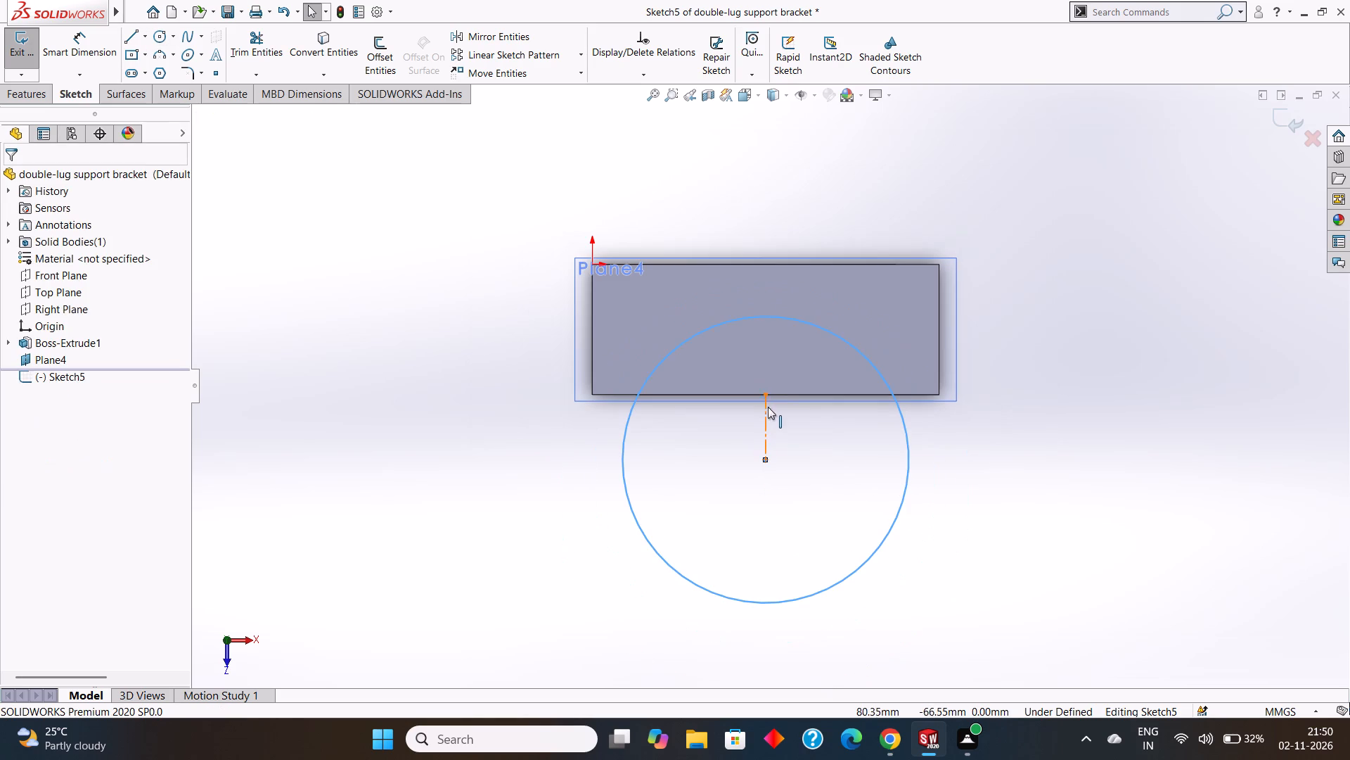
{"action": "right_click", "coordinate": [776, 319]}
{"action": "key", "text": "Escape"}
{"action": "key", "text": "Escape"}
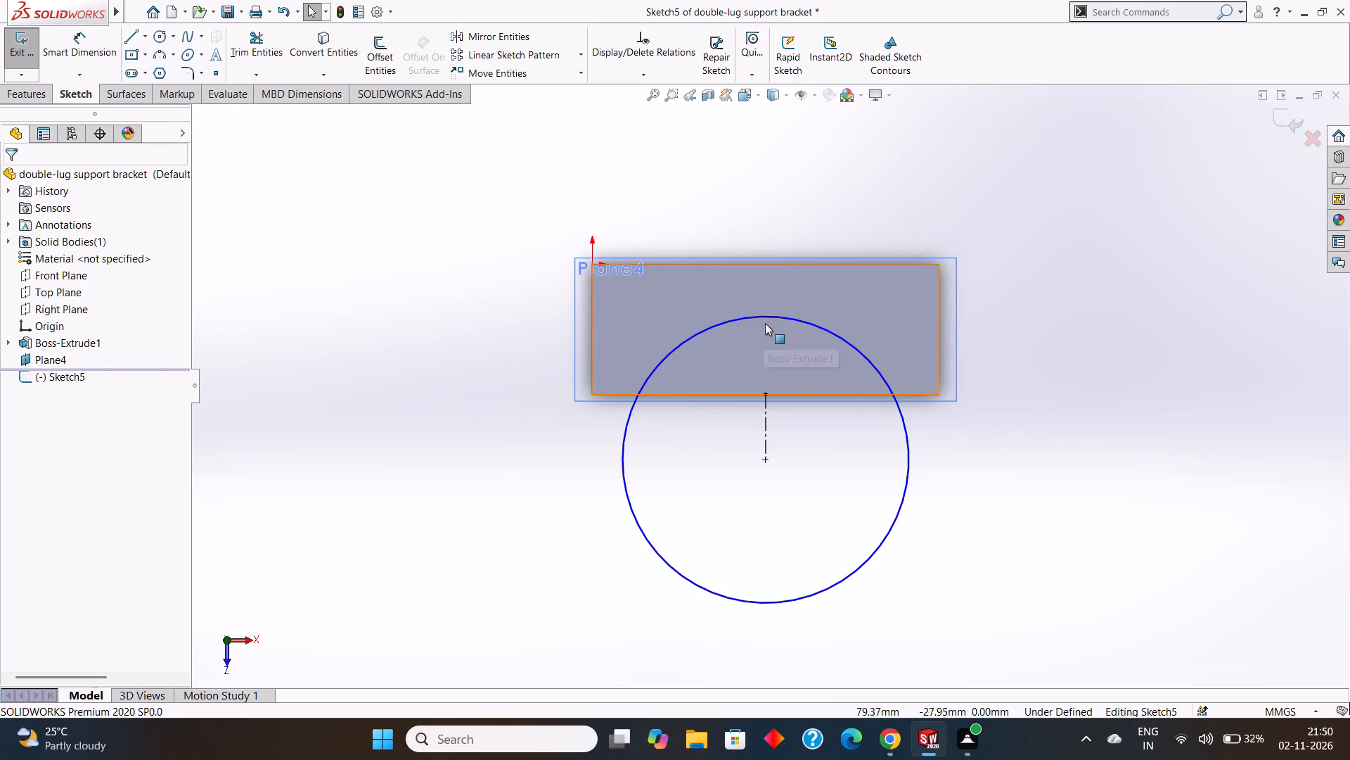
{"action": "right_click", "coordinate": [767, 319]}
{"action": "left_click", "coordinate": [835, 528]}
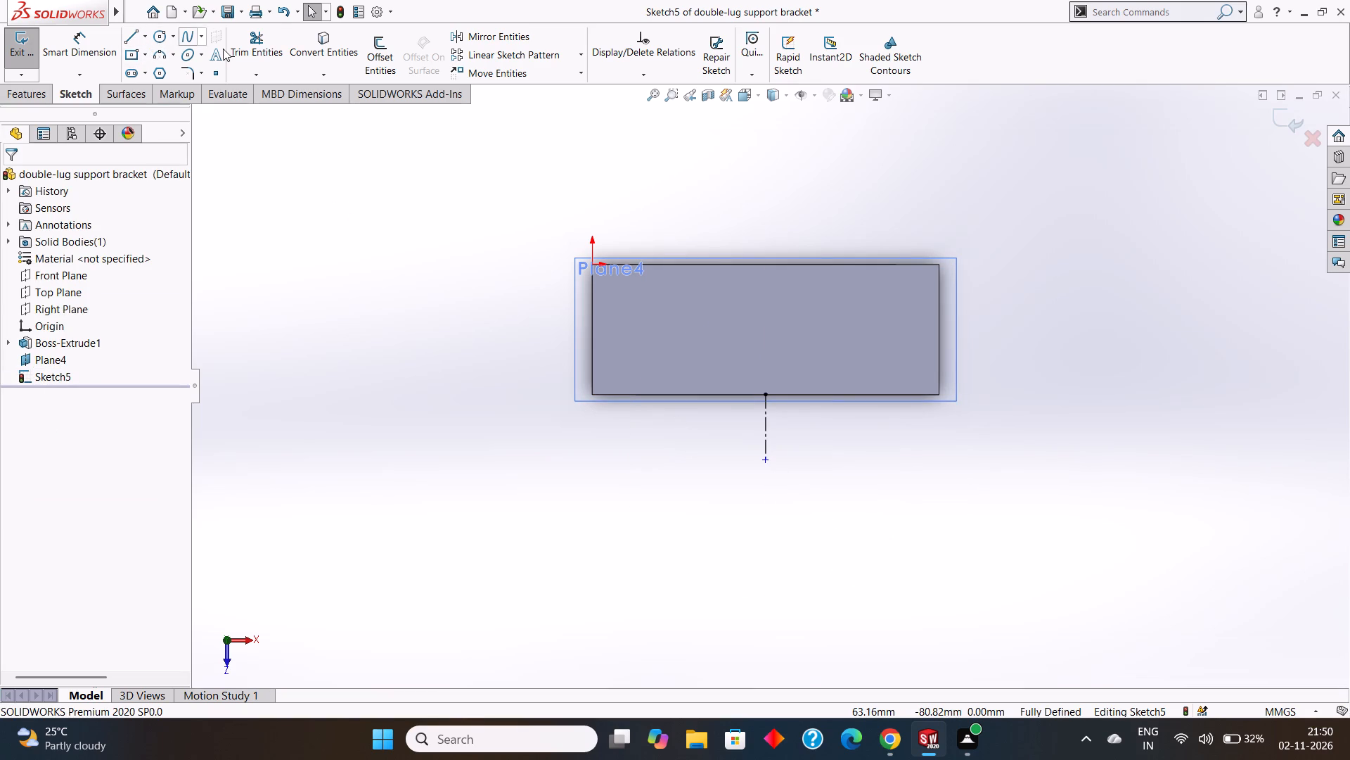
{"action": "left_click", "coordinate": [260, 45]}
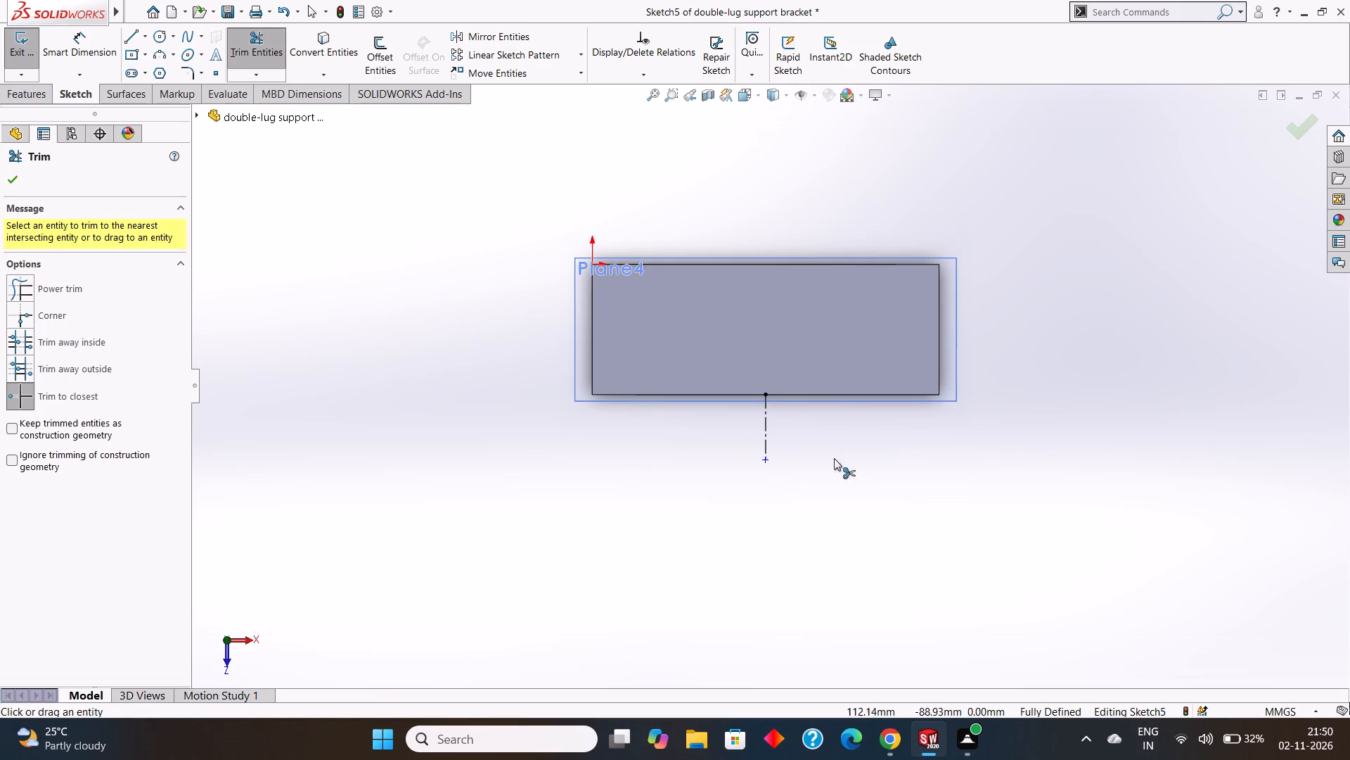
{"action": "left_click", "coordinate": [764, 425]}
{"action": "key", "text": "Escape"}
{"action": "key", "text": "Escape"}
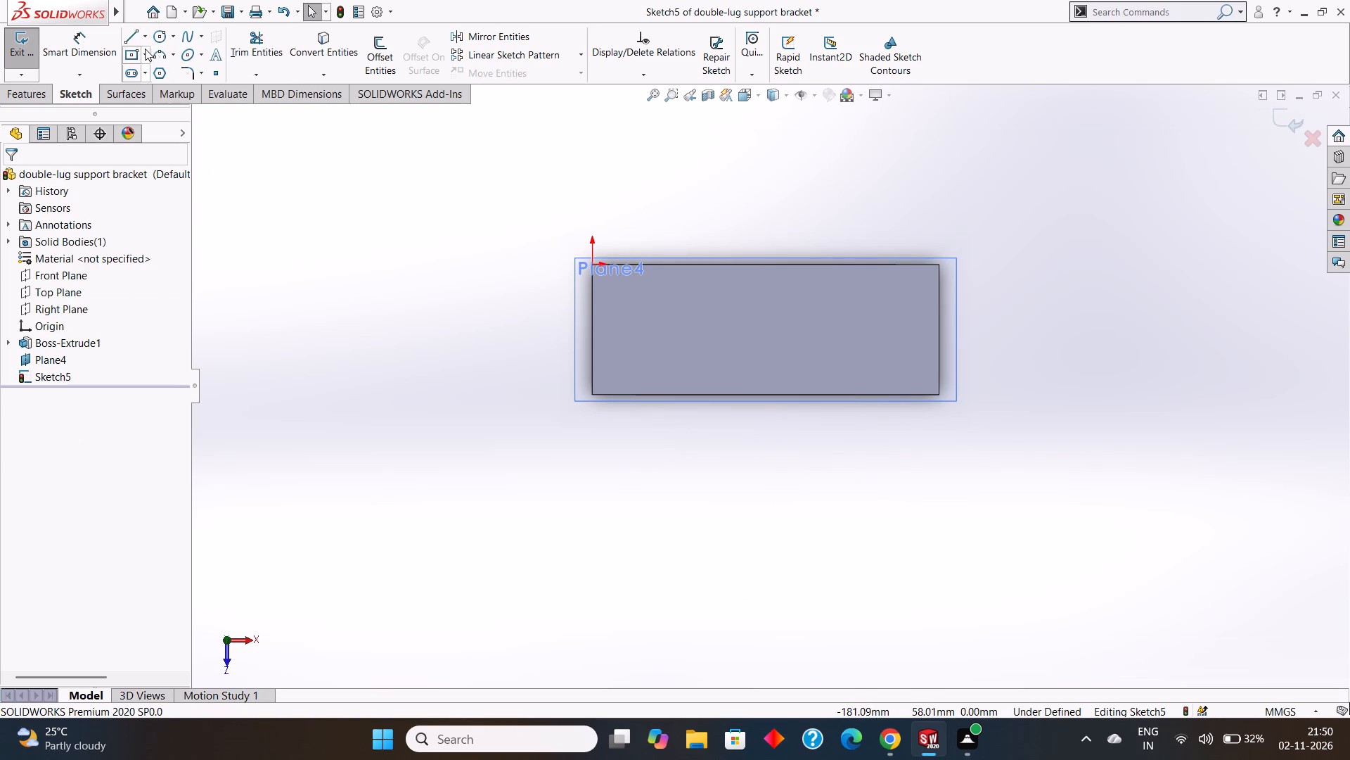
Sketch a 33 mm vertical centerline running outward from the midpoint of the part's front edge.
{"action": "left_click", "coordinate": [143, 40]}
{"action": "left_click", "coordinate": [158, 71]}
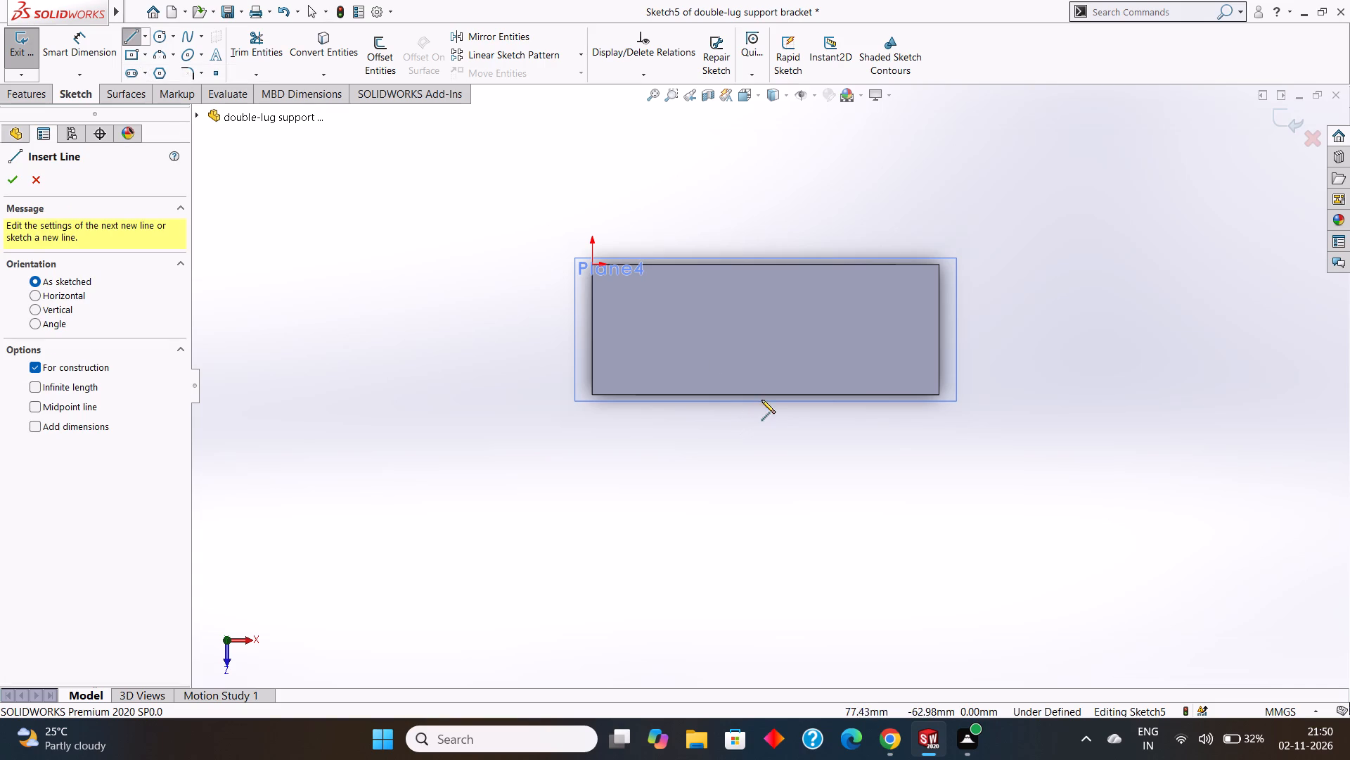
{"action": "left_click", "coordinate": [764, 393]}
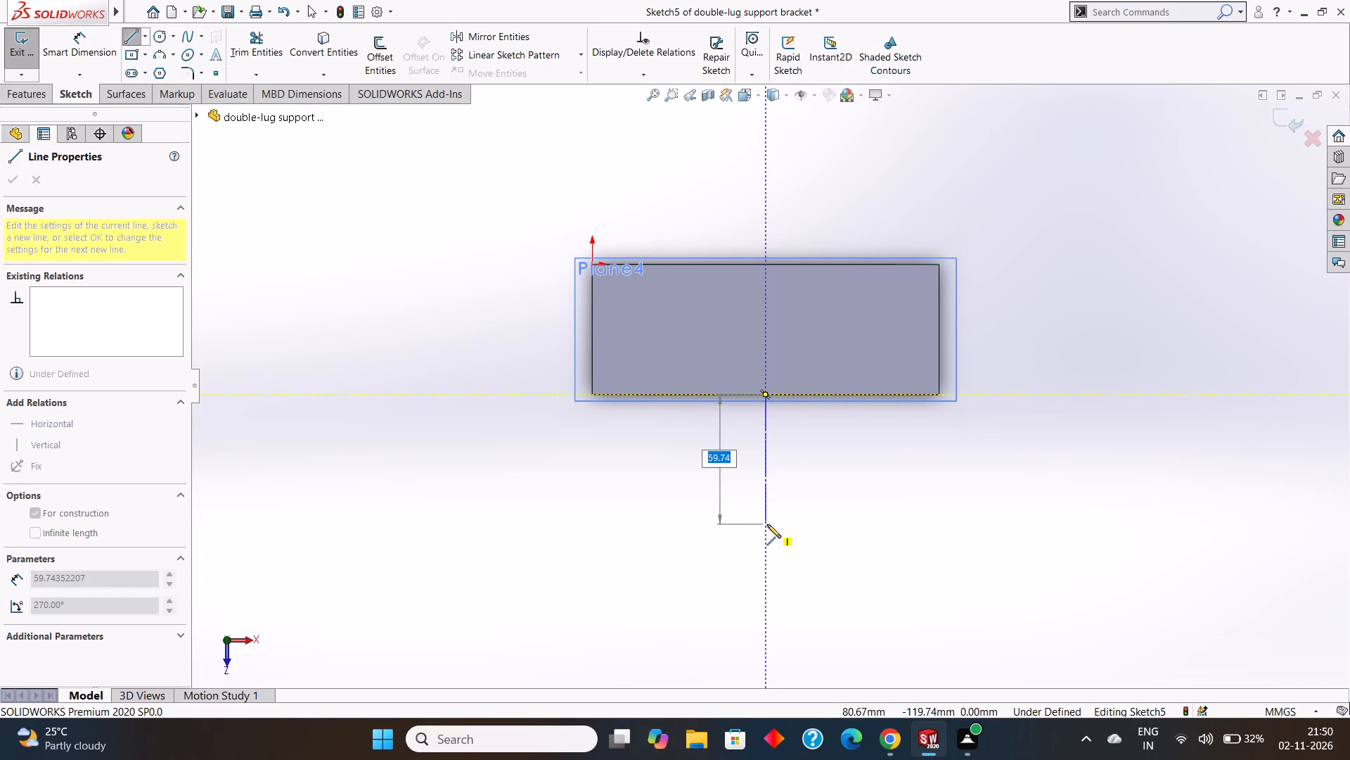
{"action": "type", "text": "33"}
{"action": "key", "text": "Return"}
{"action": "key", "text": "Escape"}
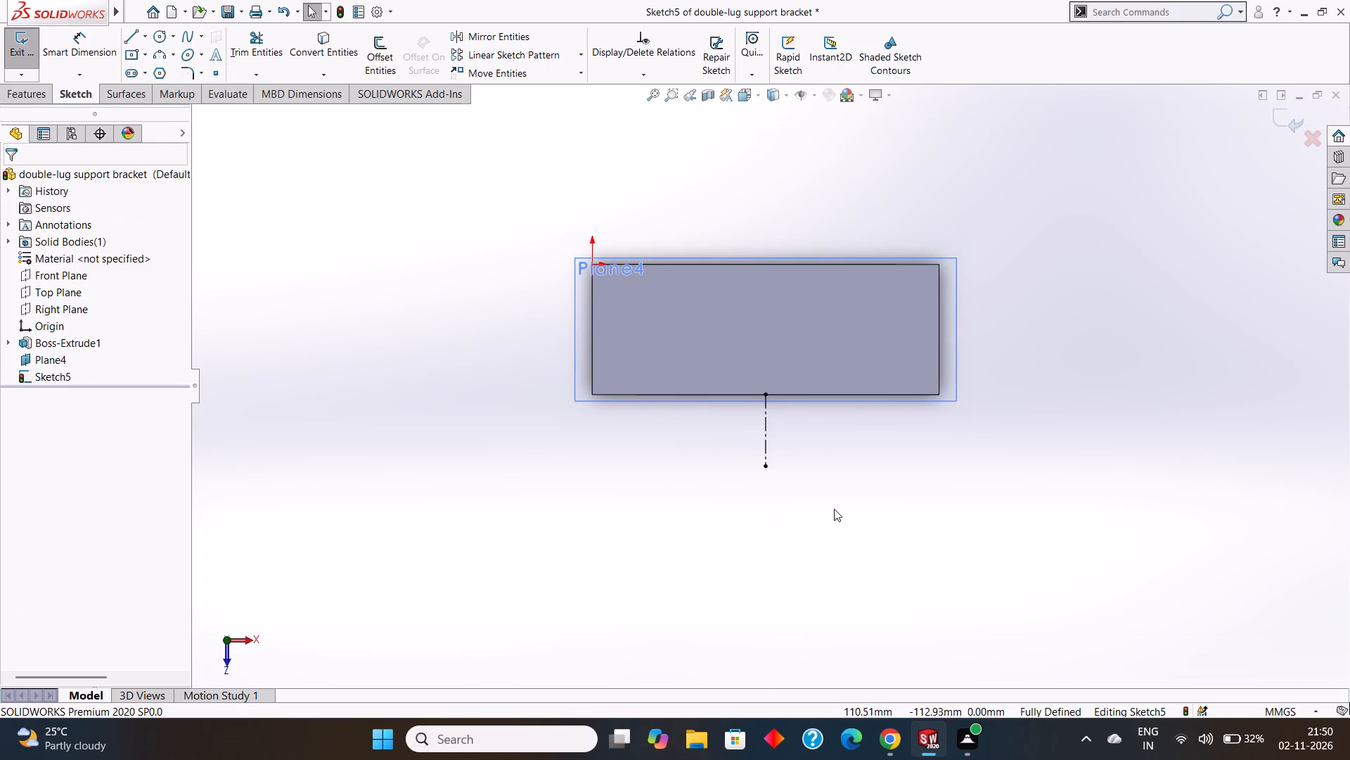
Sketch a circle of 33 mm radius centred on the free outer end of the centerline.
{"action": "left_click", "coordinate": [162, 35]}
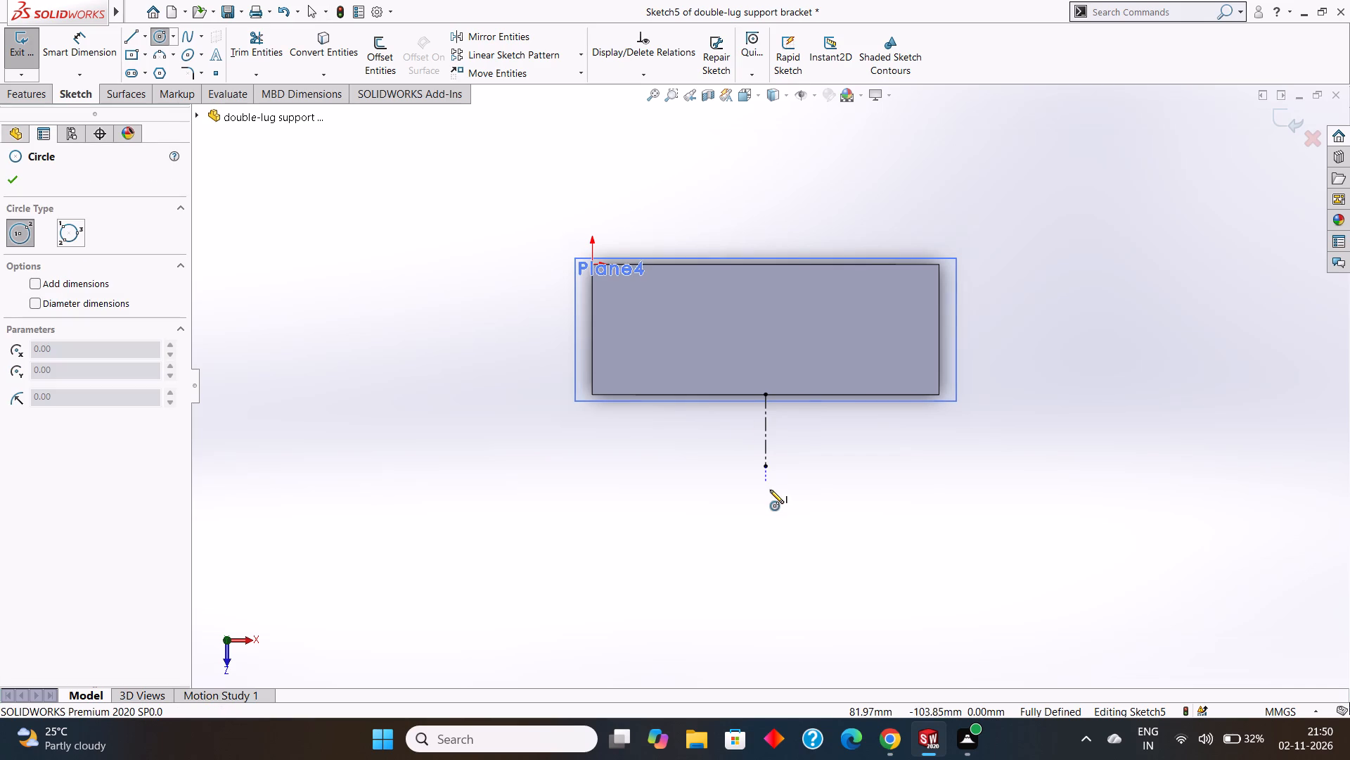
{"action": "left_click_drag", "start_coordinate": [766, 469], "coordinate": [810, 516]}
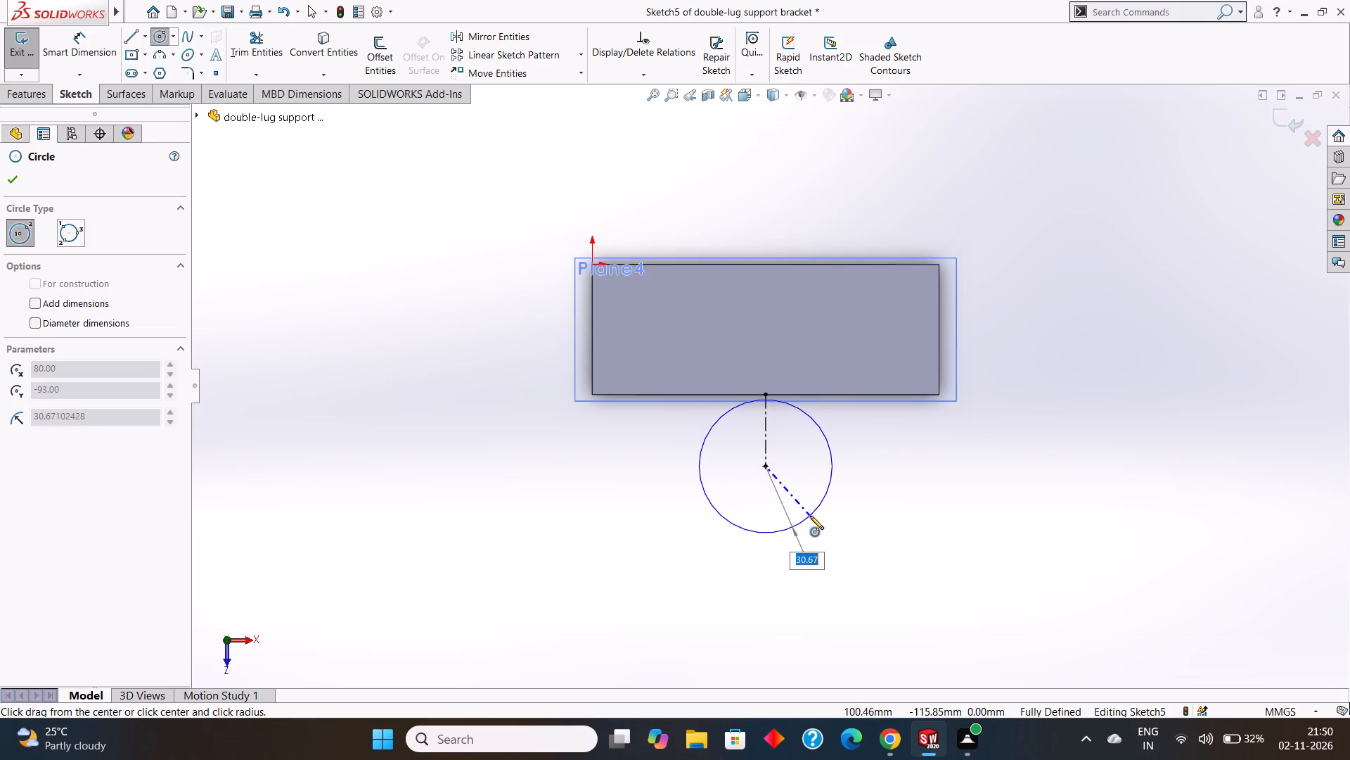
{"action": "left_click_drag", "start_coordinate": [810, 516], "coordinate": [815, 519]}
{"action": "key", "text": "BackSpace"}
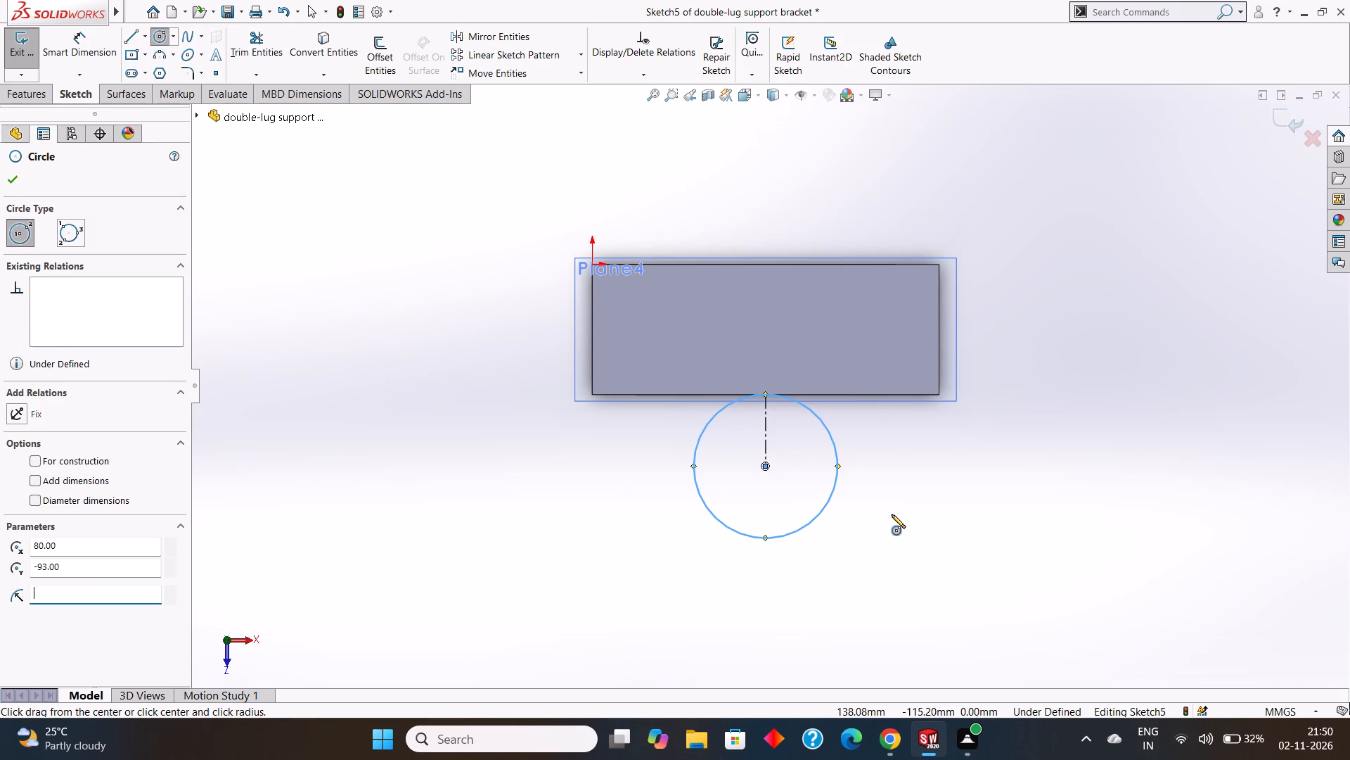
{"action": "type", "text": "33"}
{"action": "key", "text": "Return"}
{"action": "key", "text": "Escape"}
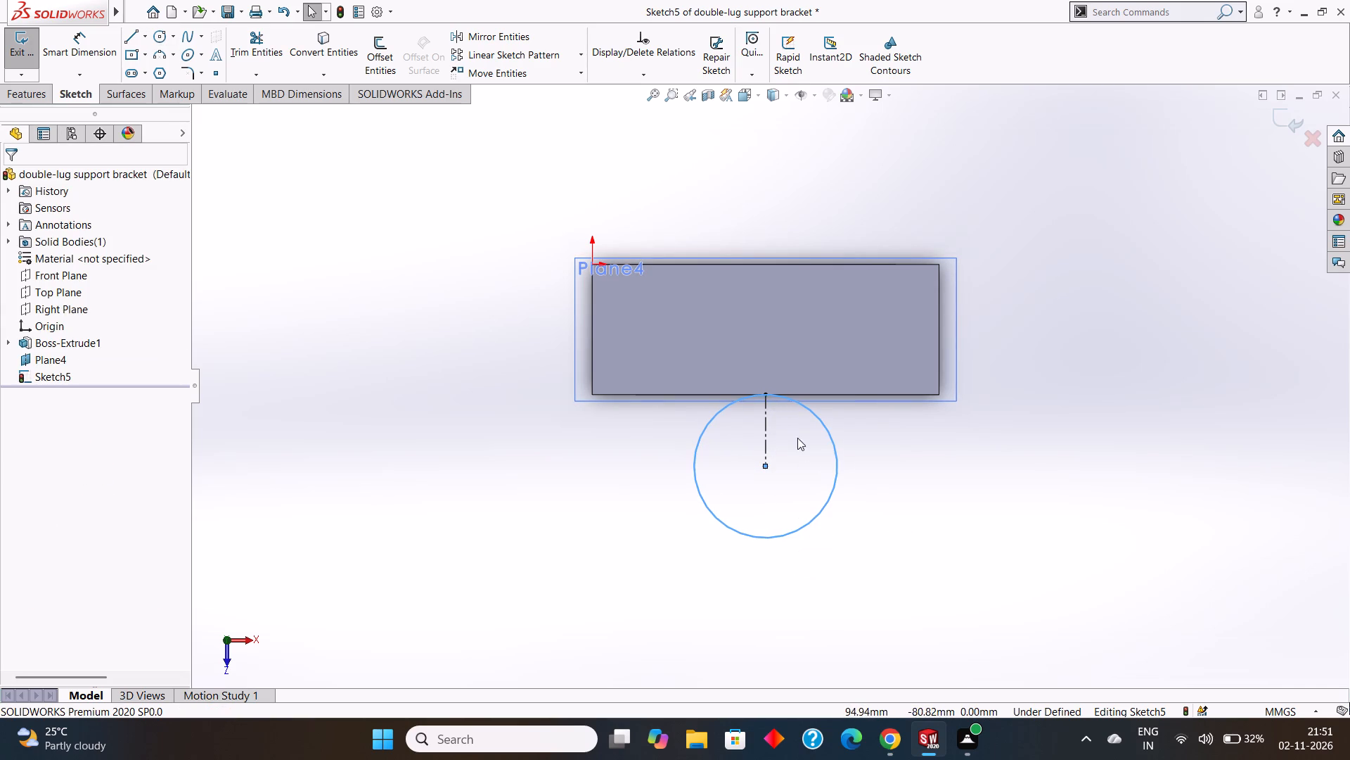
Dimension the circle's diameter and the centerline's length.
{"action": "scroll", "coordinate": [795, 424], "scroll_direction": "down", "scroll_amount": 5}
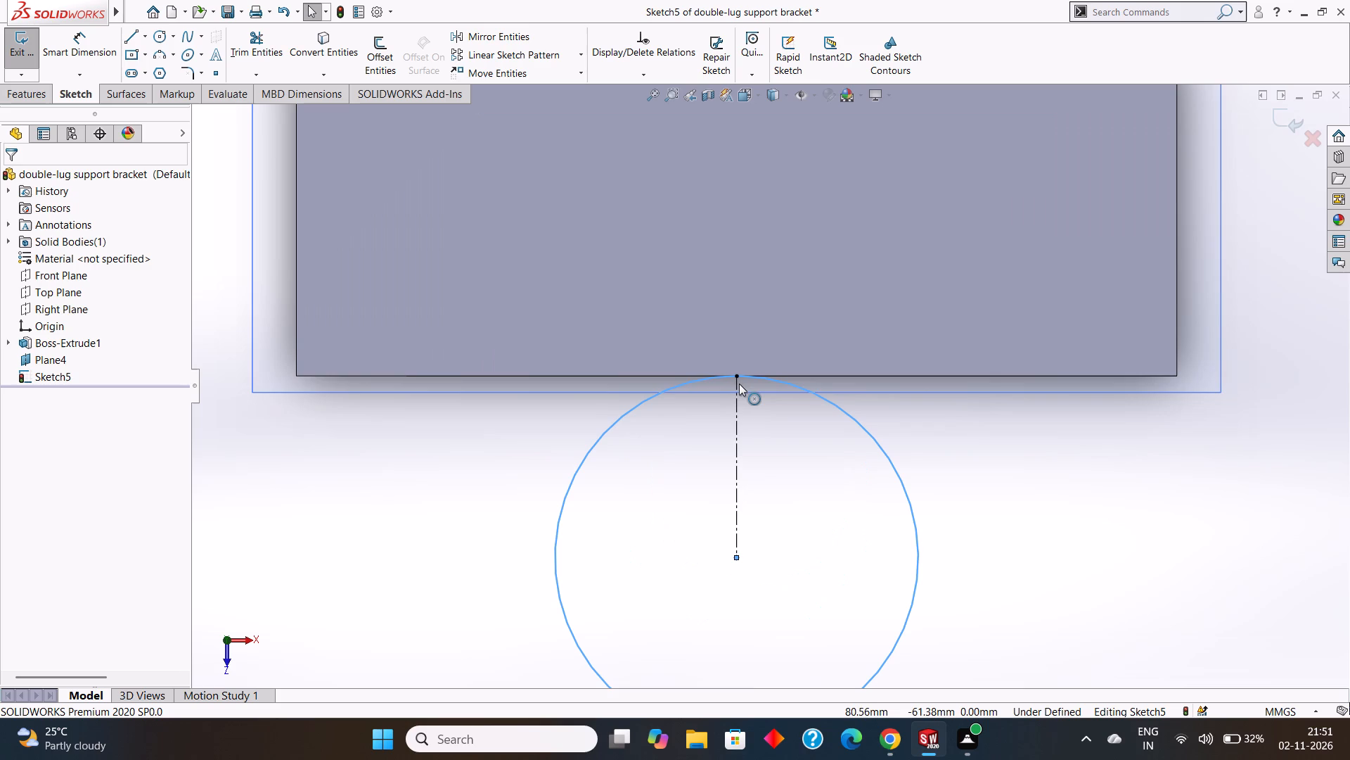
{"action": "left_click", "coordinate": [94, 53]}
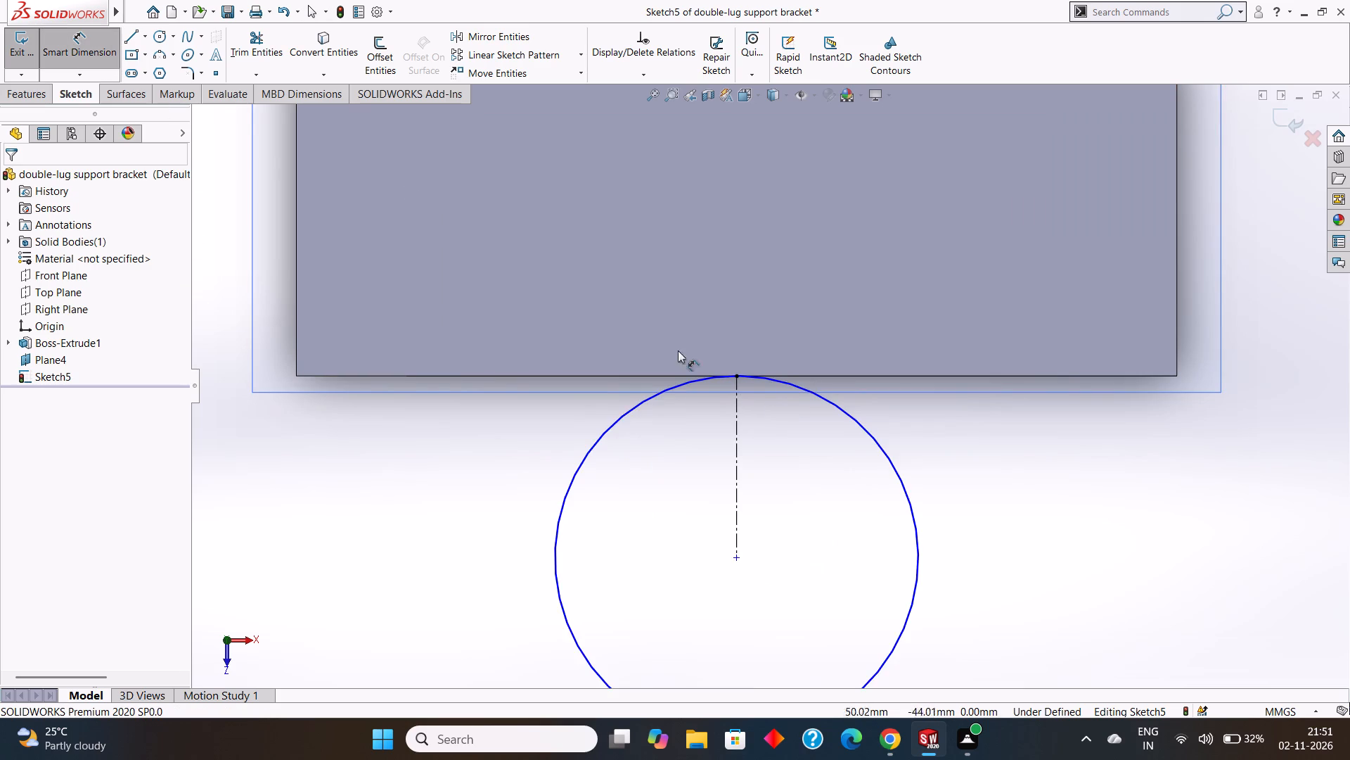
{"action": "scroll", "coordinate": [819, 437], "scroll_direction": "up", "scroll_amount": 2}
{"action": "left_click", "coordinate": [852, 438]}
{"action": "left_click", "coordinate": [1030, 447]}
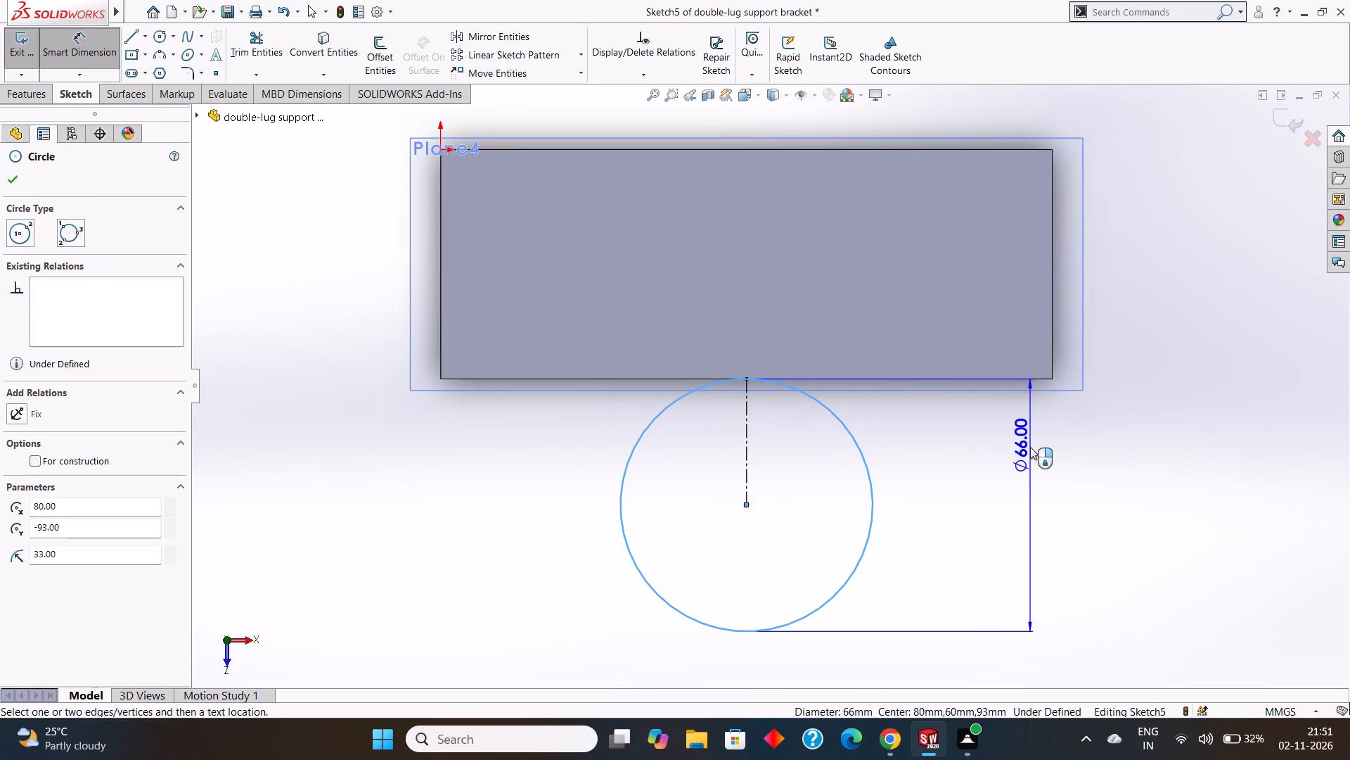
{"action": "left_click", "coordinate": [966, 426]}
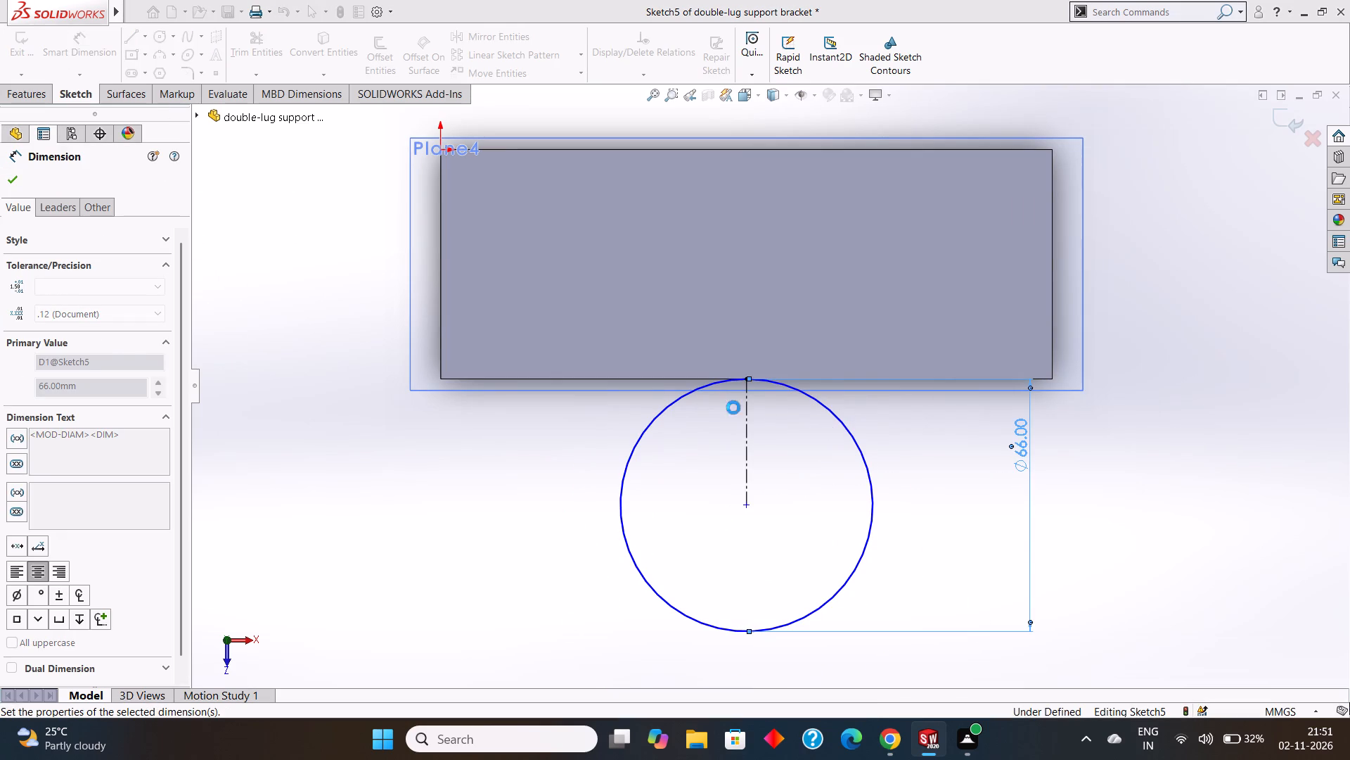
{"action": "left_click", "coordinate": [745, 422]}
{"action": "left_click", "coordinate": [719, 424]}
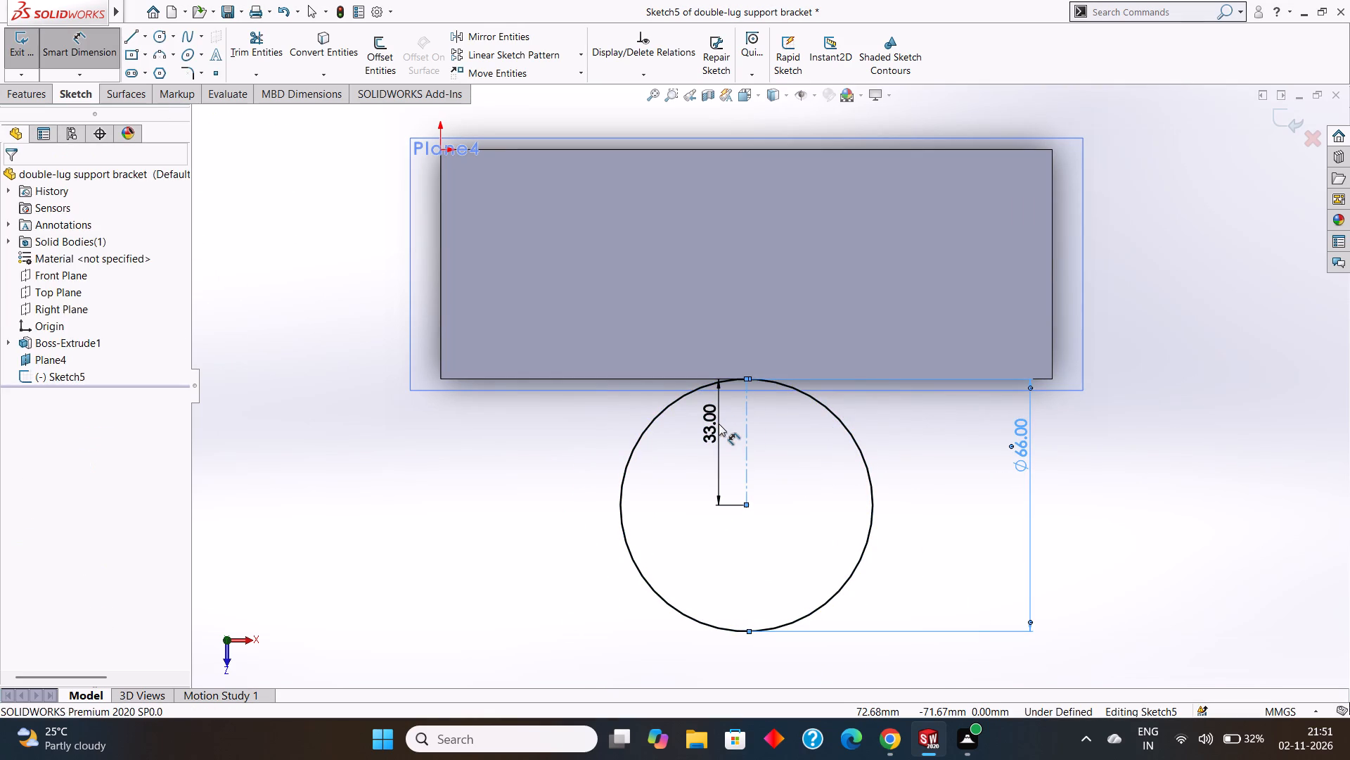
{"action": "left_click", "coordinate": [652, 402]}
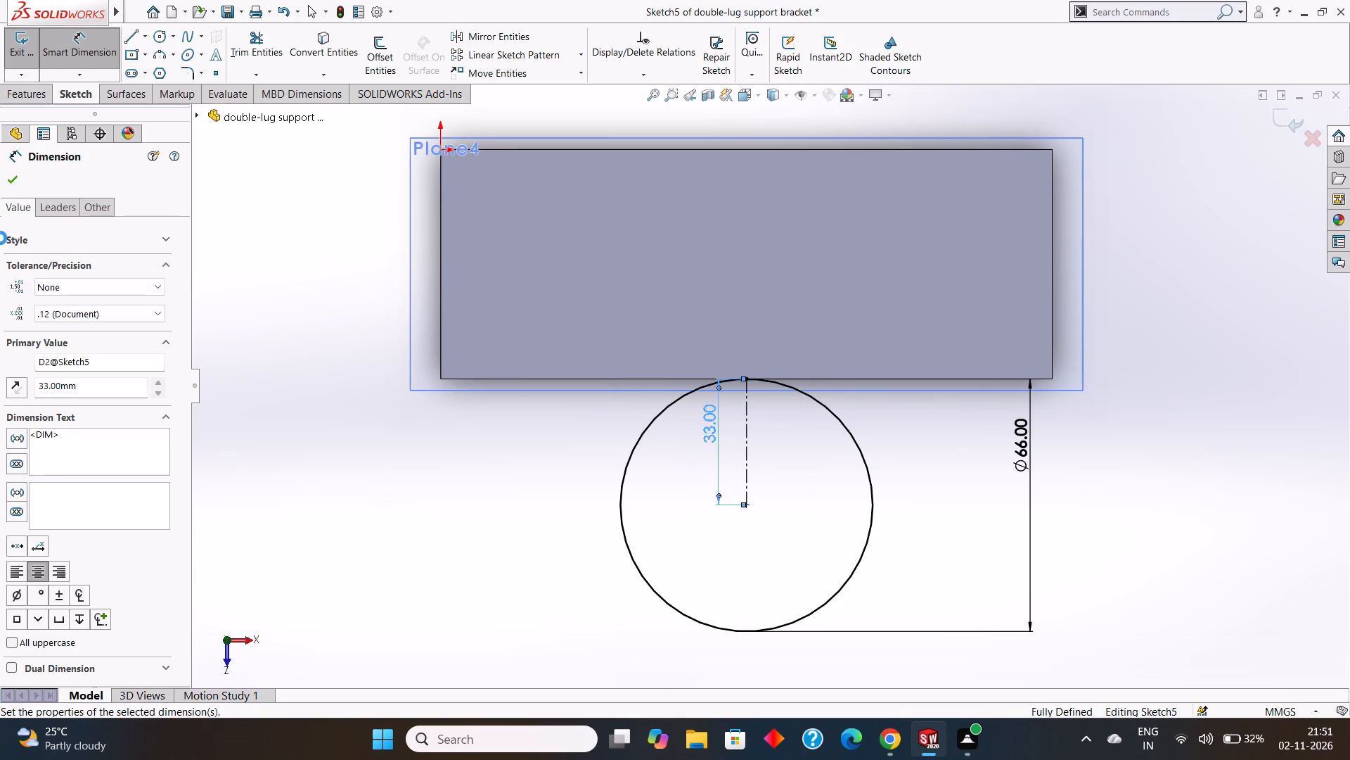
{"action": "left_click", "coordinate": [9, 175]}
Sketch vertical tangent lines from the circle's two side quadrant points across the part's front edge, the right one about 59 mm long.
{"action": "scroll", "coordinate": [749, 474], "scroll_direction": "up", "scroll_amount": 2}
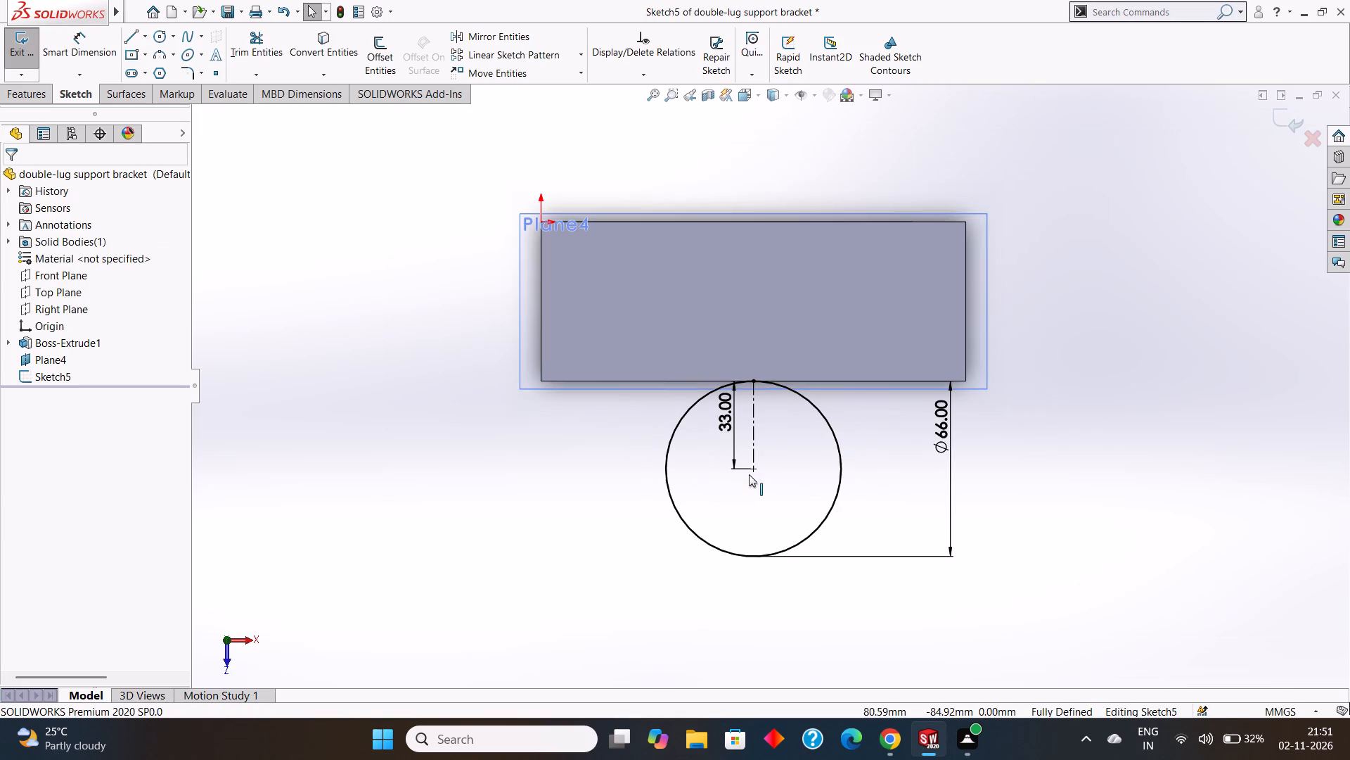
{"action": "left_click", "coordinate": [130, 37]}
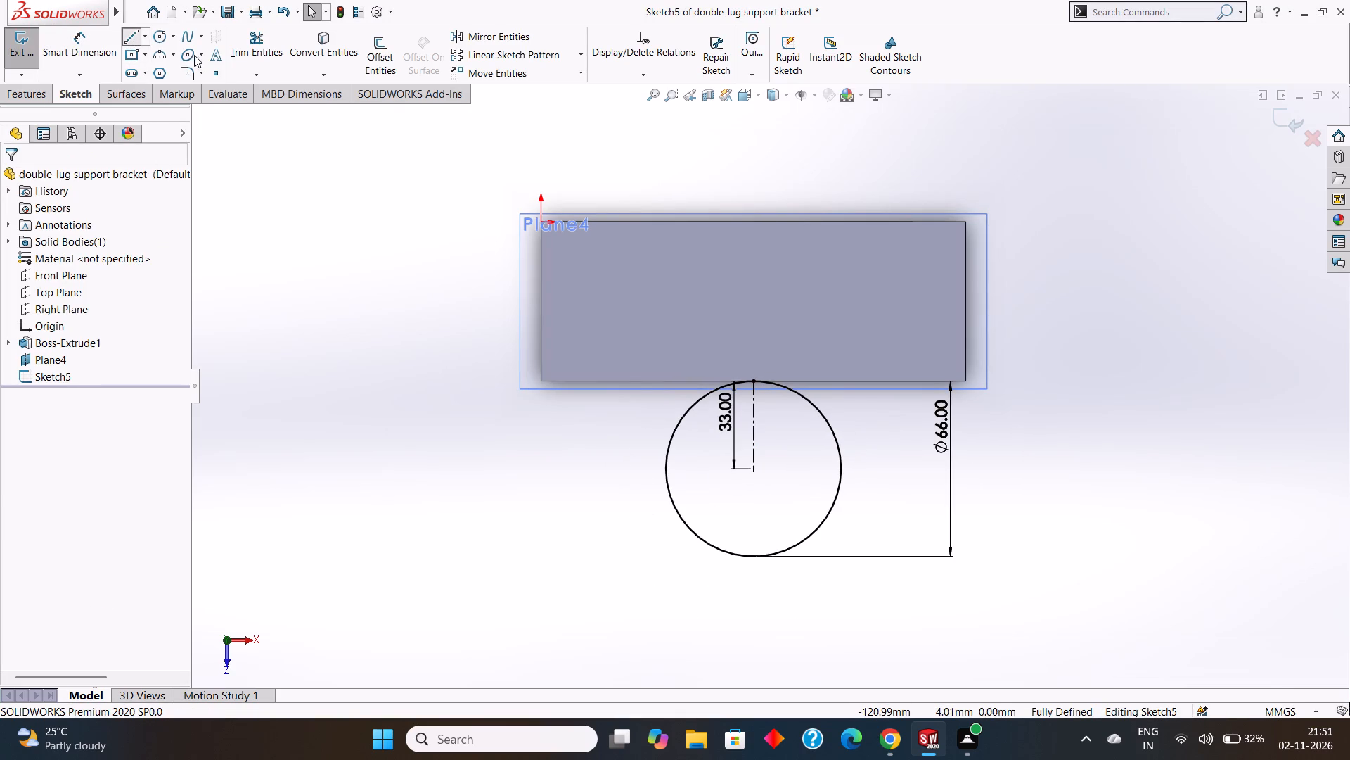
{"action": "left_click", "coordinate": [665, 469]}
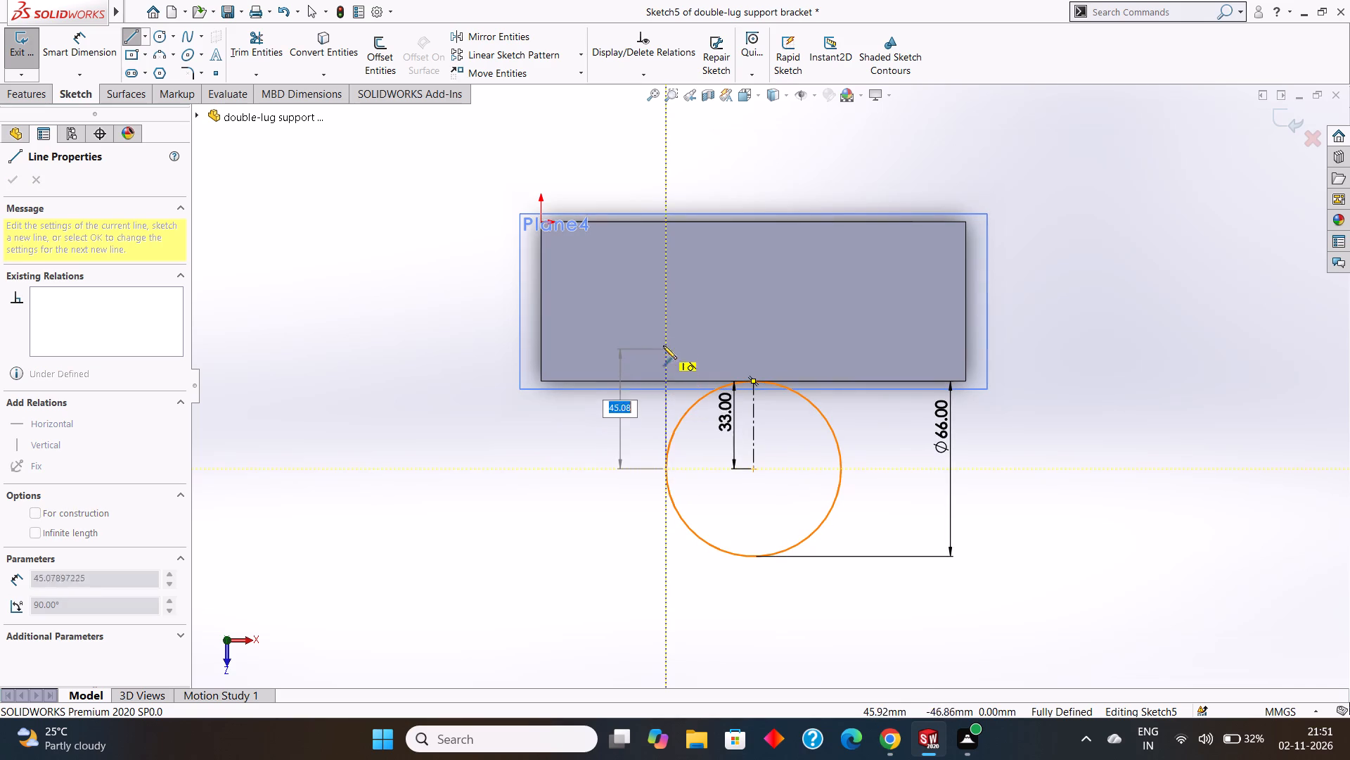
{"action": "left_click", "coordinate": [663, 333]}
{"action": "key", "text": "Escape"}
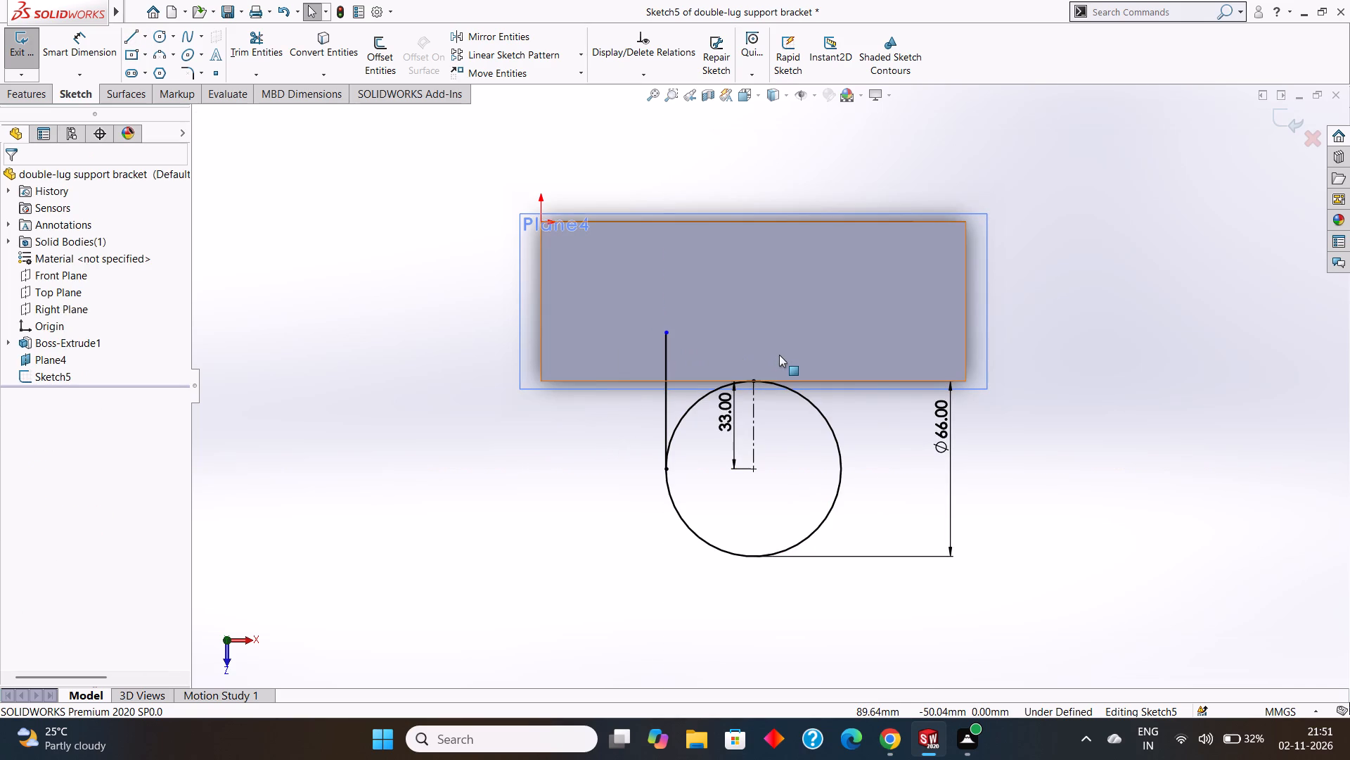
{"action": "key", "text": "Return"}
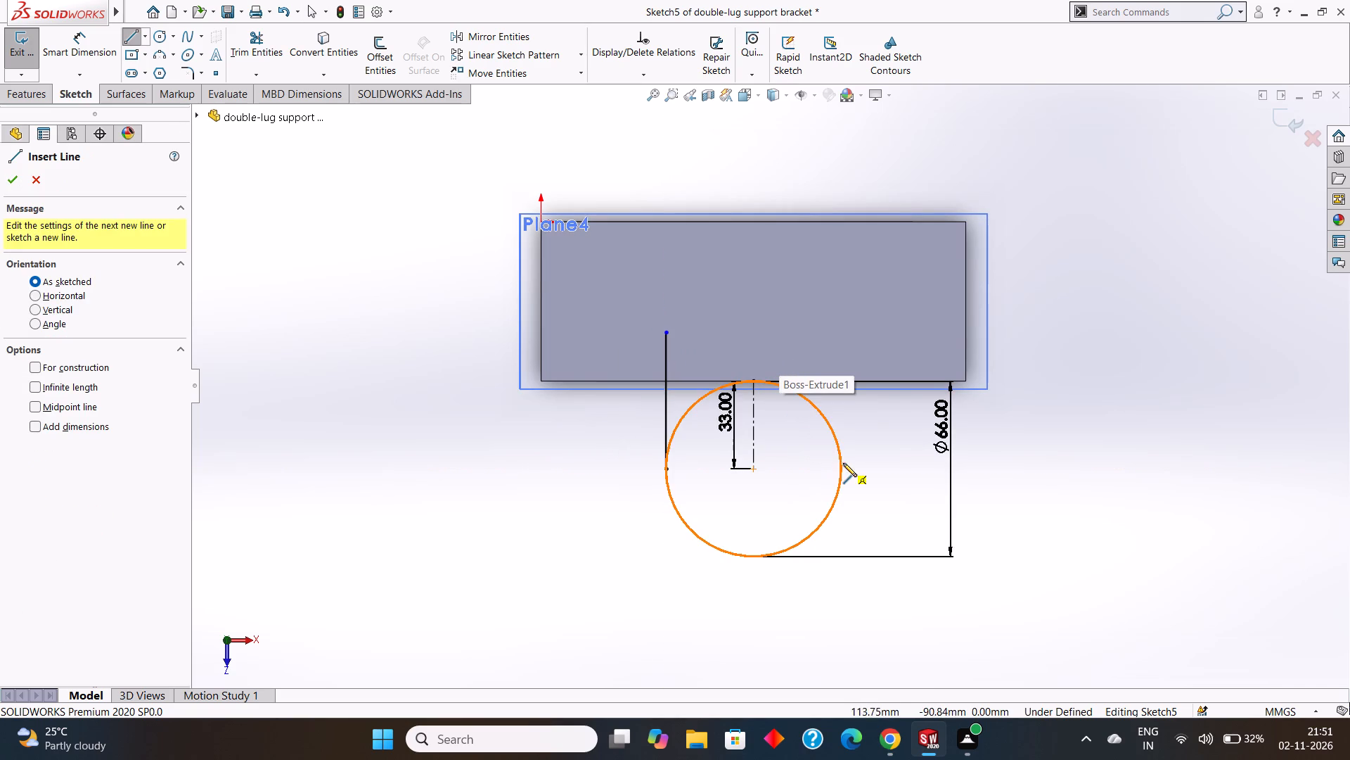
{"action": "left_click", "coordinate": [839, 469]}
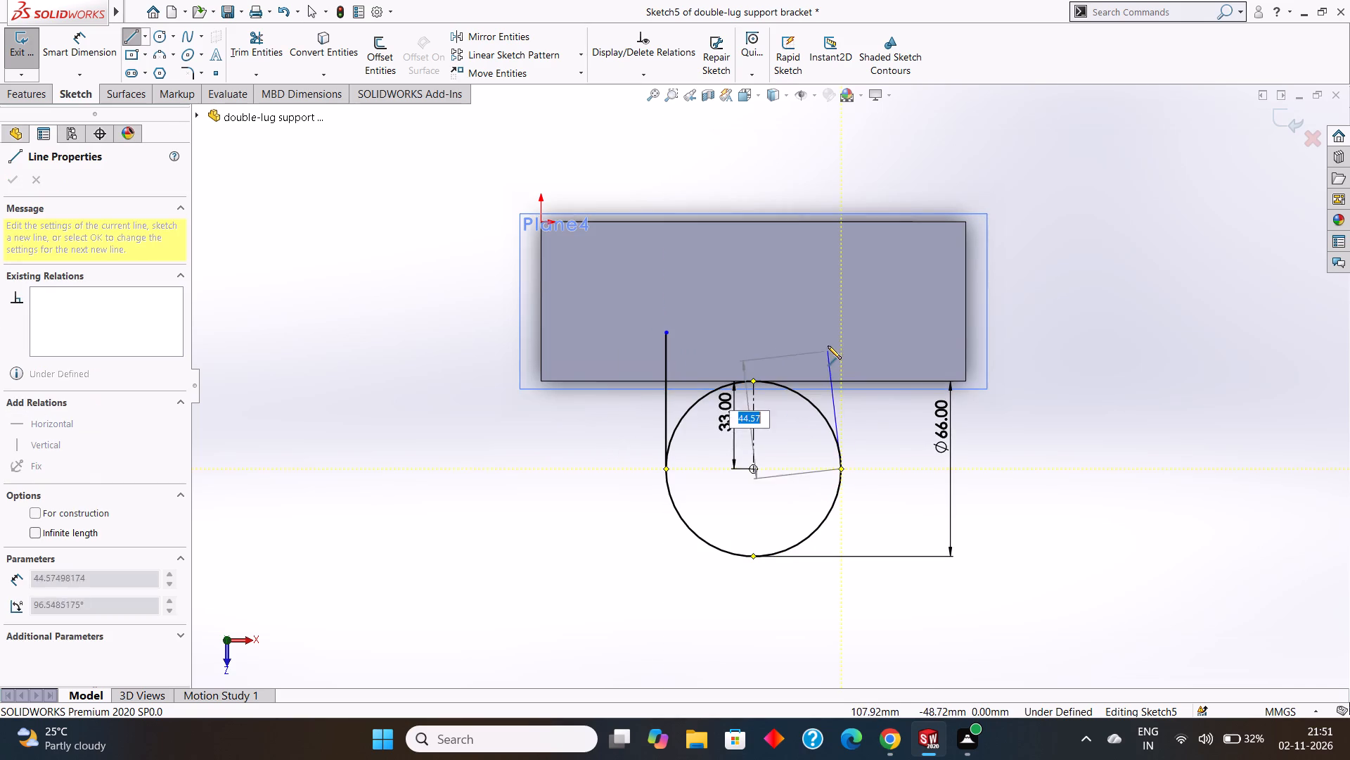
{"action": "left_click", "coordinate": [842, 312]}
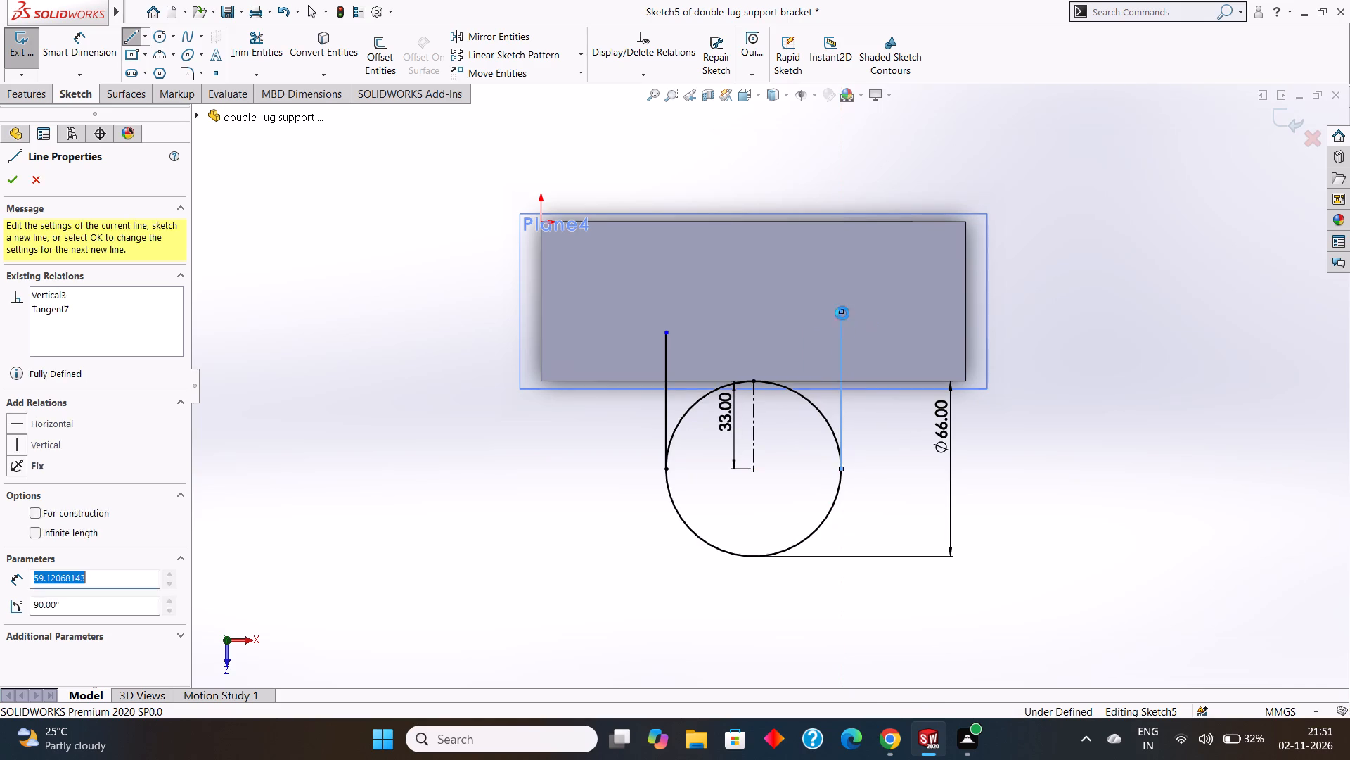
{"action": "key", "text": "Escape"}
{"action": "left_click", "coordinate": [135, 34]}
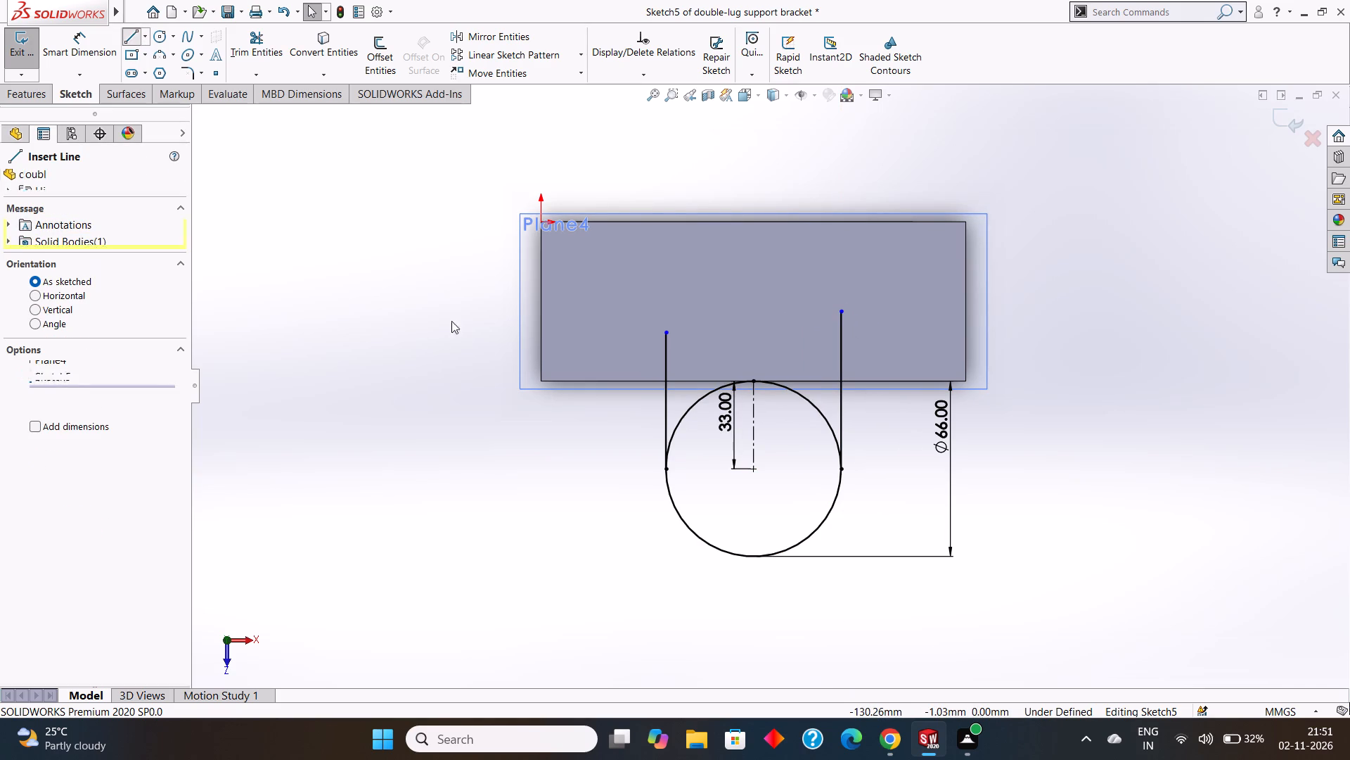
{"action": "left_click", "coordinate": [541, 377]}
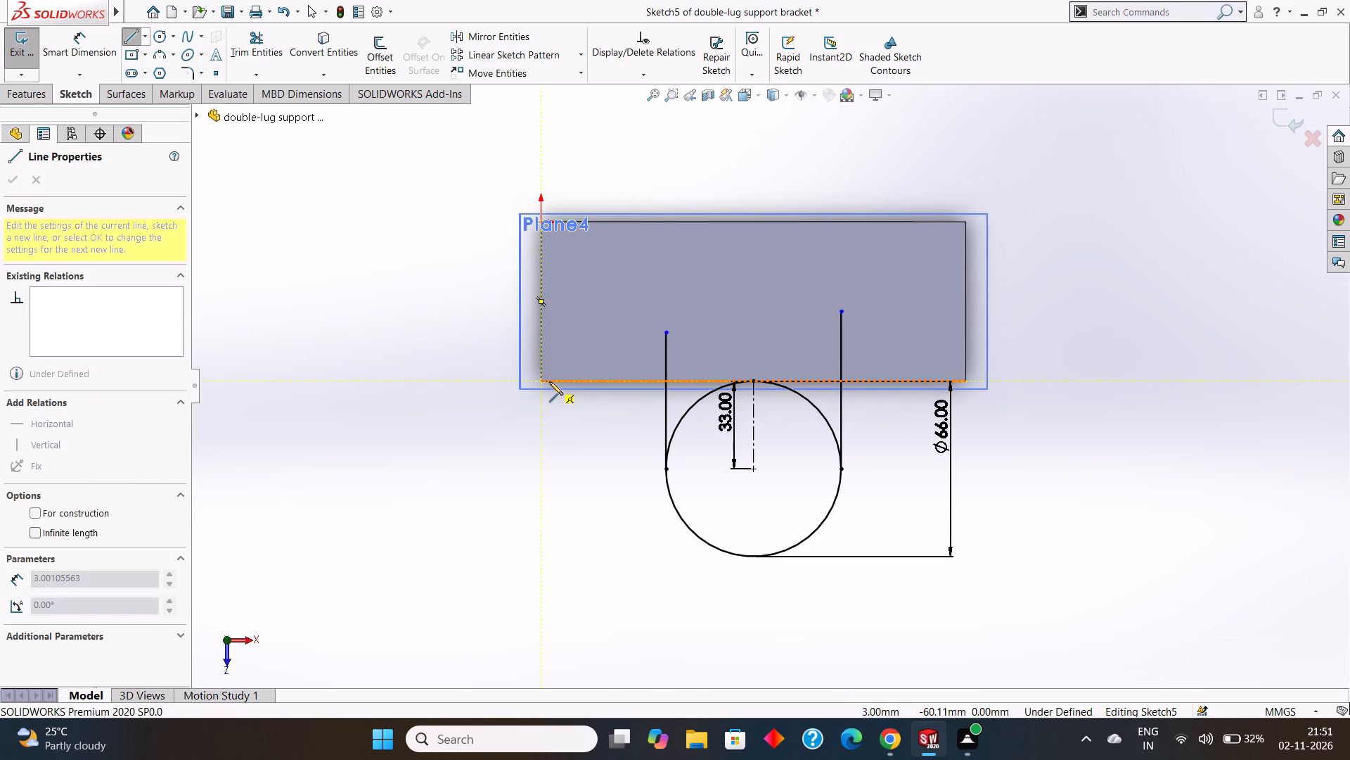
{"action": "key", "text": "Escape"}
Sketch a 160 mm horizontal line along the part's front edge, from corner to corner.
{"action": "left_click_drag", "start_coordinate": [137, 44], "coordinate": [137, 44]}
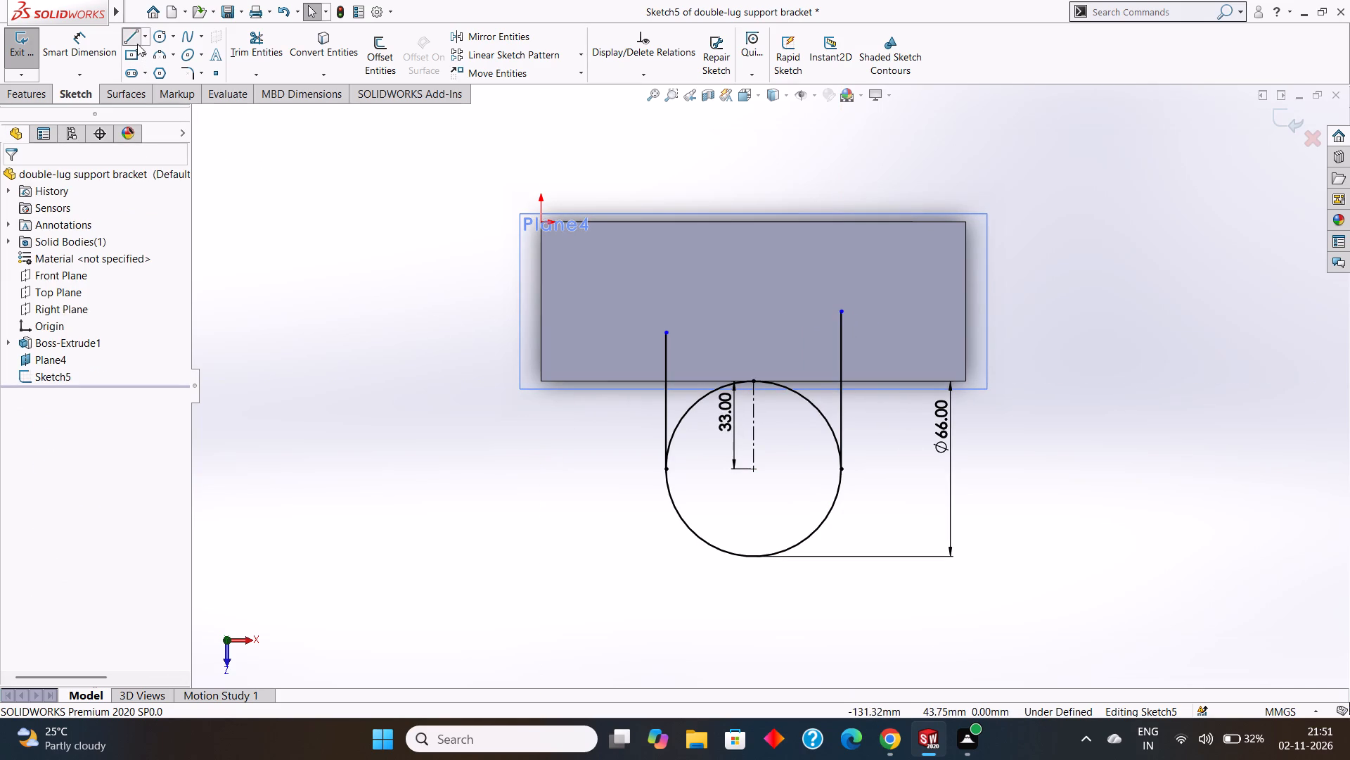
{"action": "left_click_drag", "start_coordinate": [137, 44], "coordinate": [144, 45]}
{"action": "left_click", "coordinate": [139, 34]}
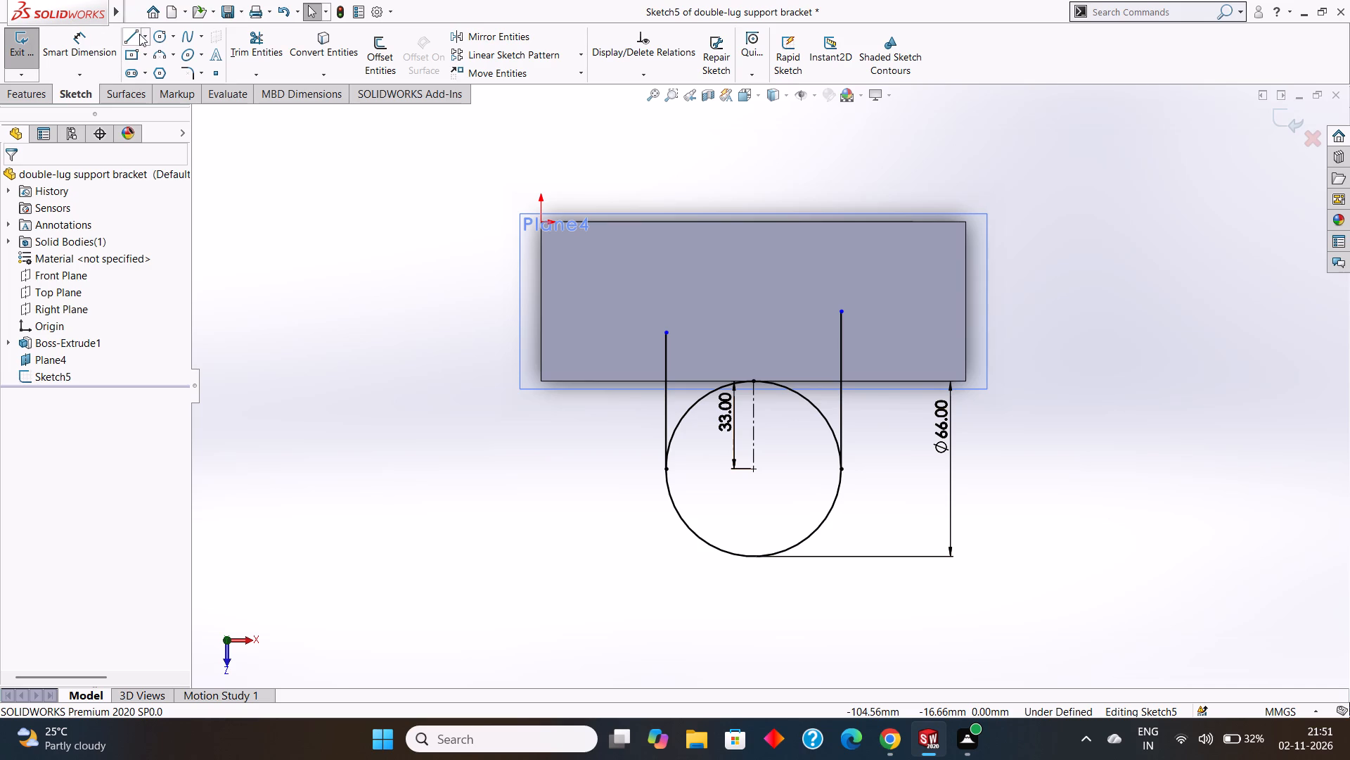
{"action": "left_click", "coordinate": [543, 379]}
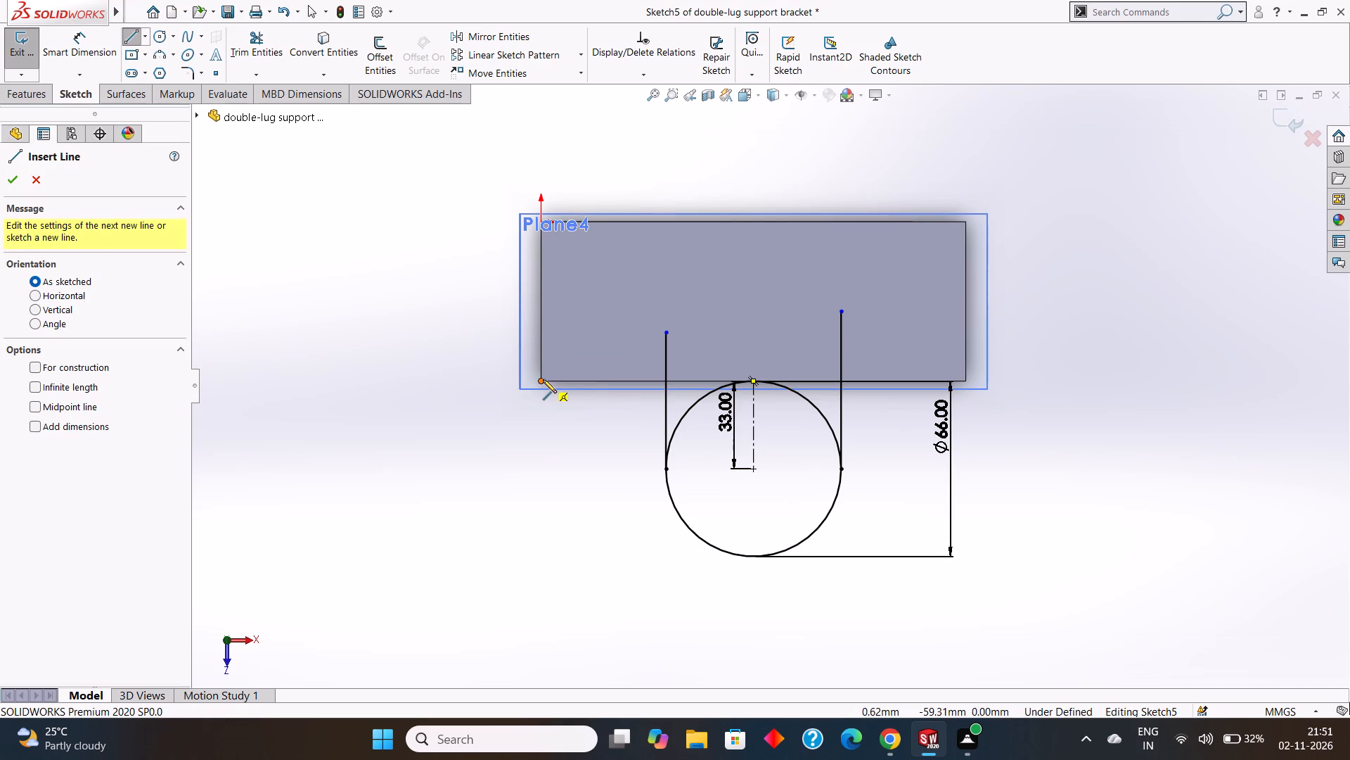
{"action": "left_click", "coordinate": [967, 380]}
{"action": "key", "text": "Escape"}
{"action": "key", "text": "Escape"}
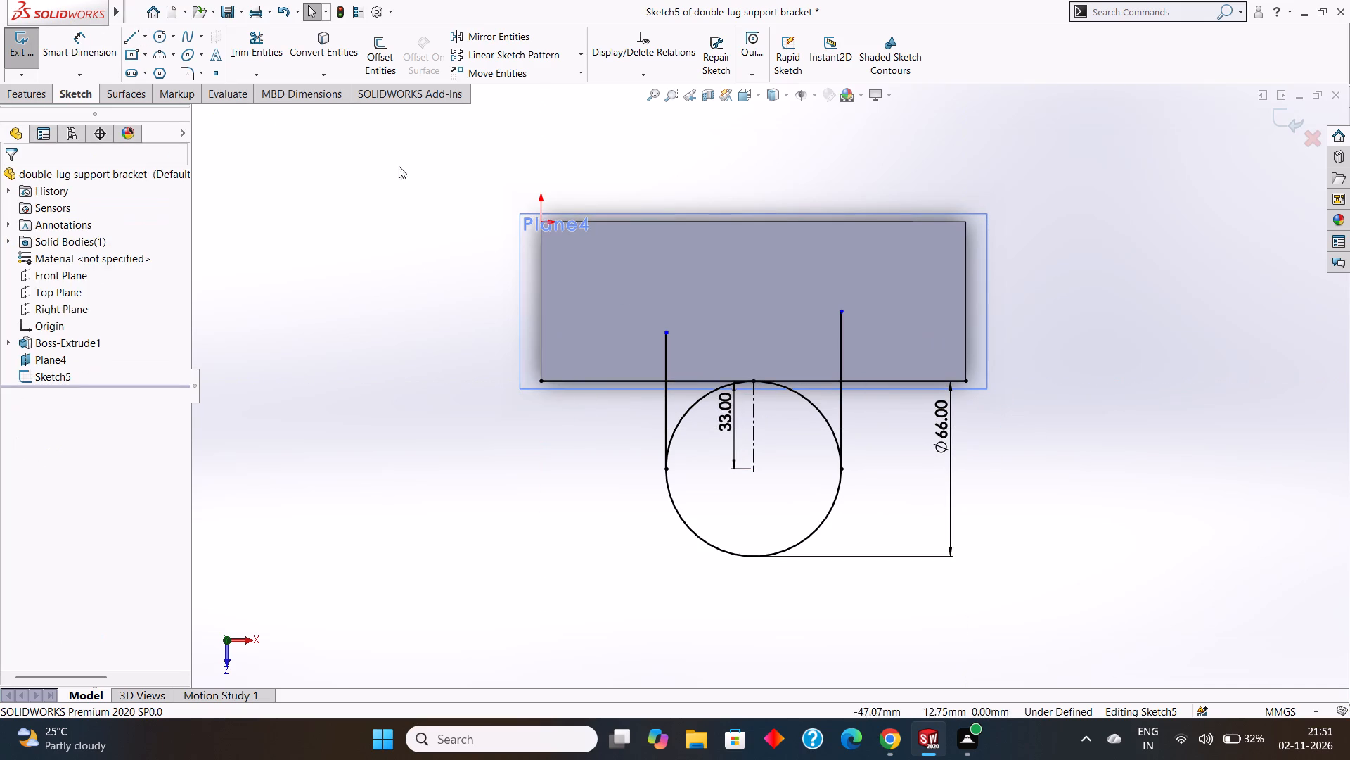
Trim the two vertical lines' ends beyond the part's front edge and the upper half of the circle between them.
{"action": "left_click", "coordinate": [249, 45]}
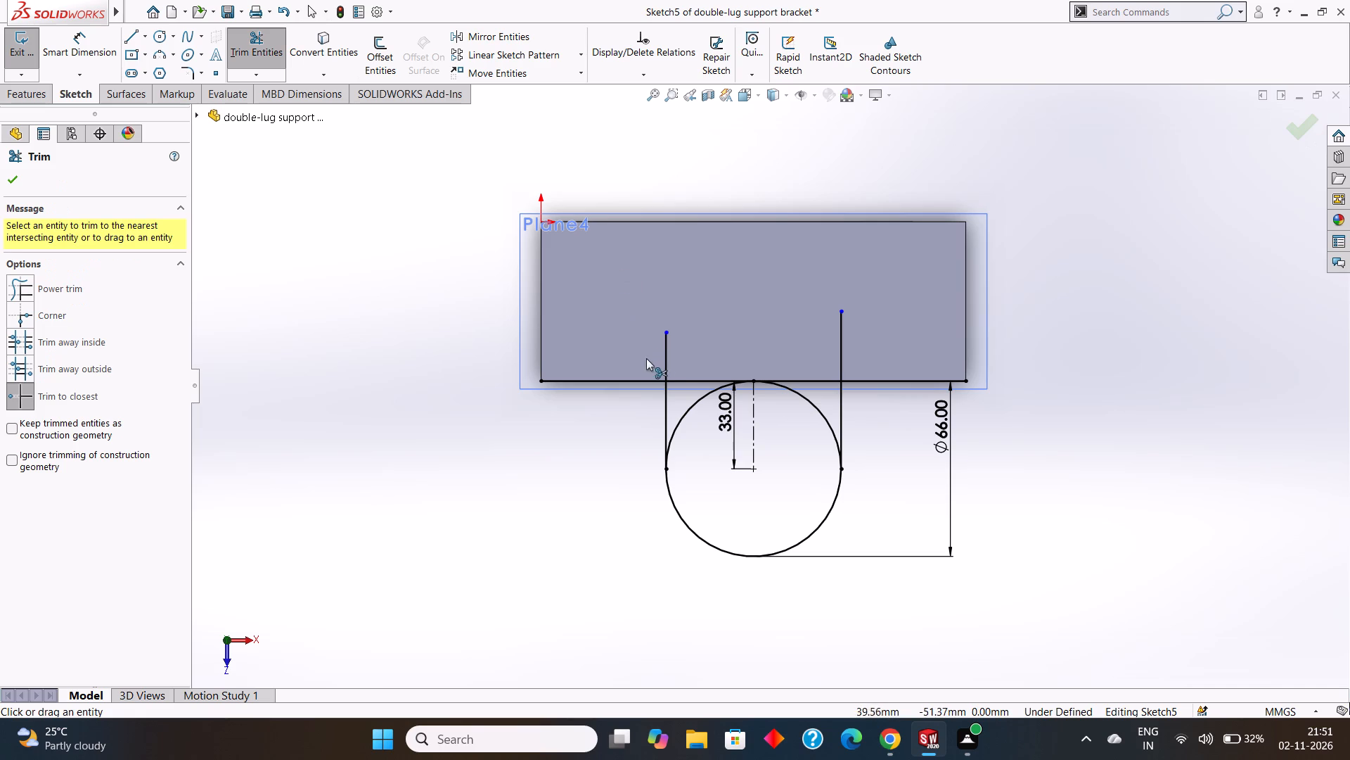
{"action": "left_click", "coordinate": [667, 359]}
{"action": "left_click", "coordinate": [840, 346]}
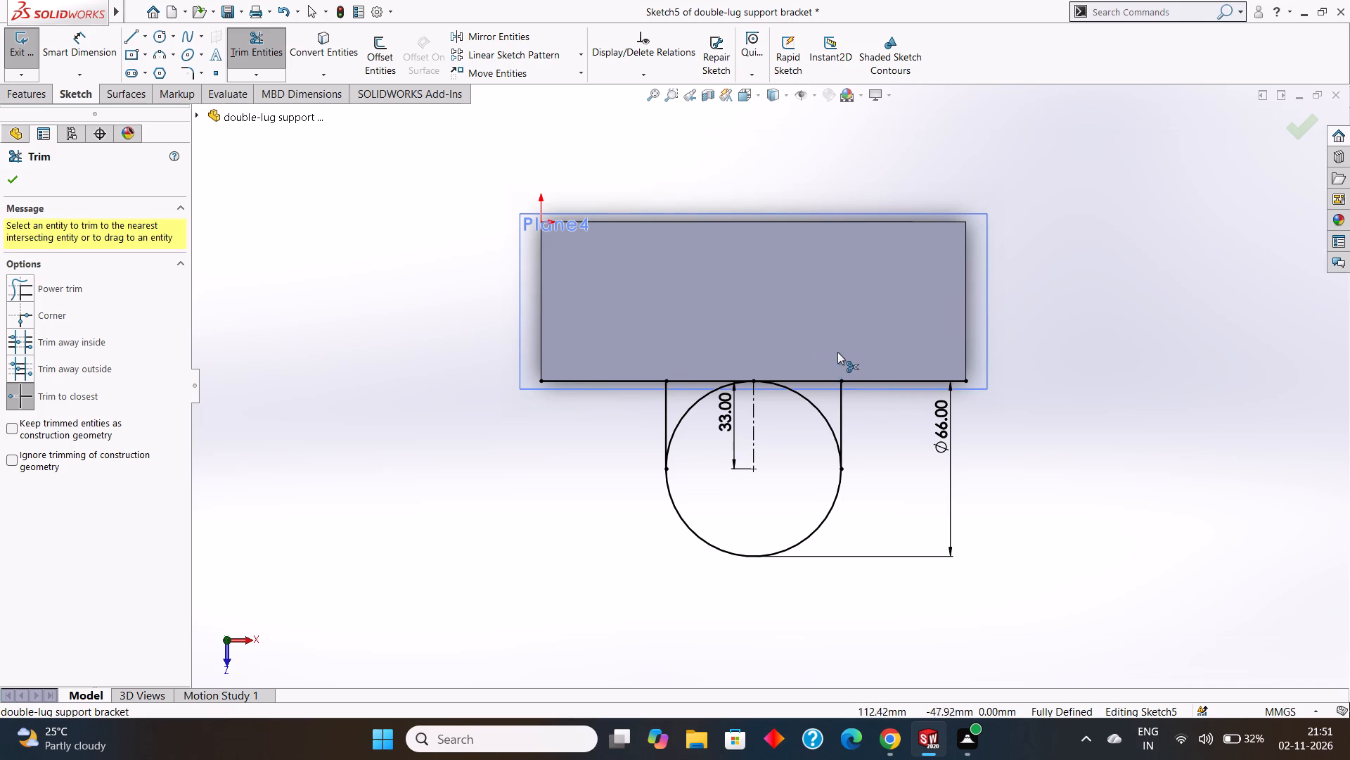
{"action": "left_click", "coordinate": [804, 397]}
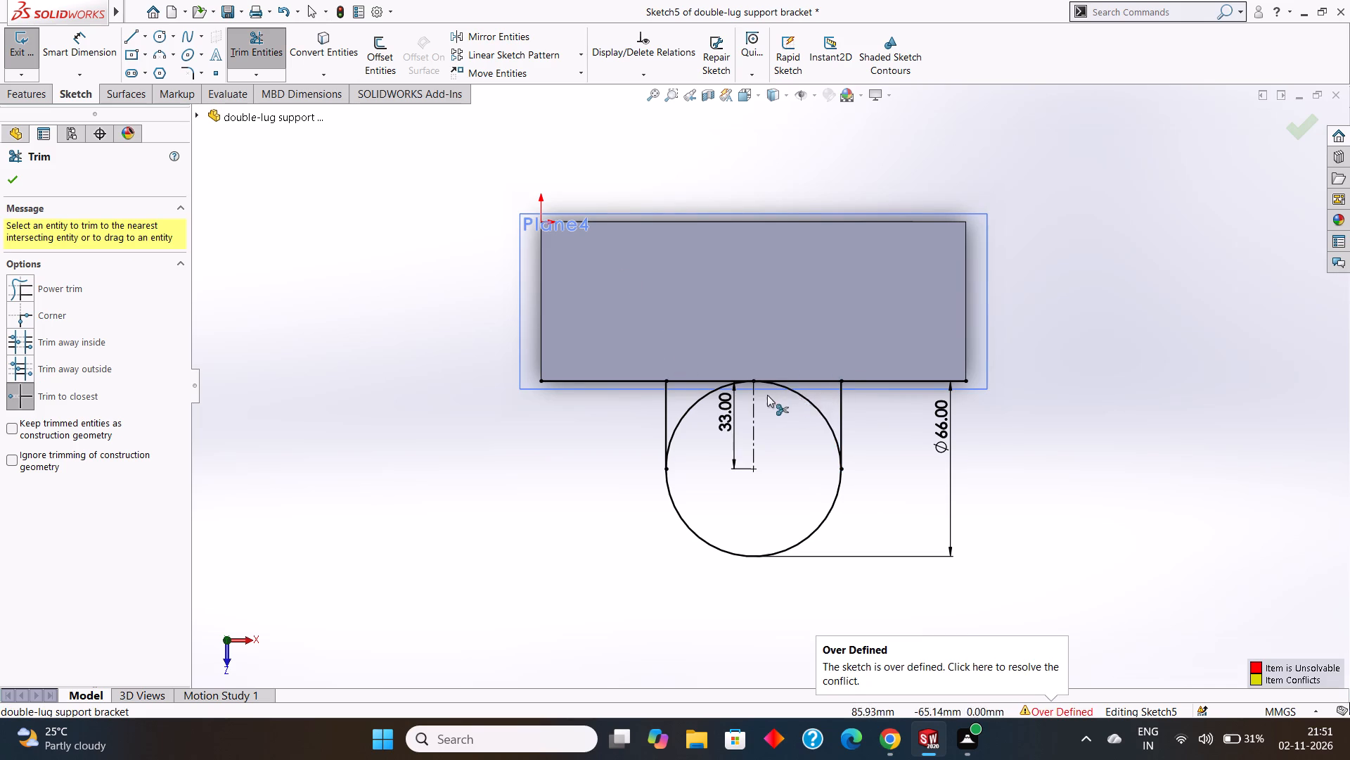
{"action": "left_click", "coordinate": [693, 407]}
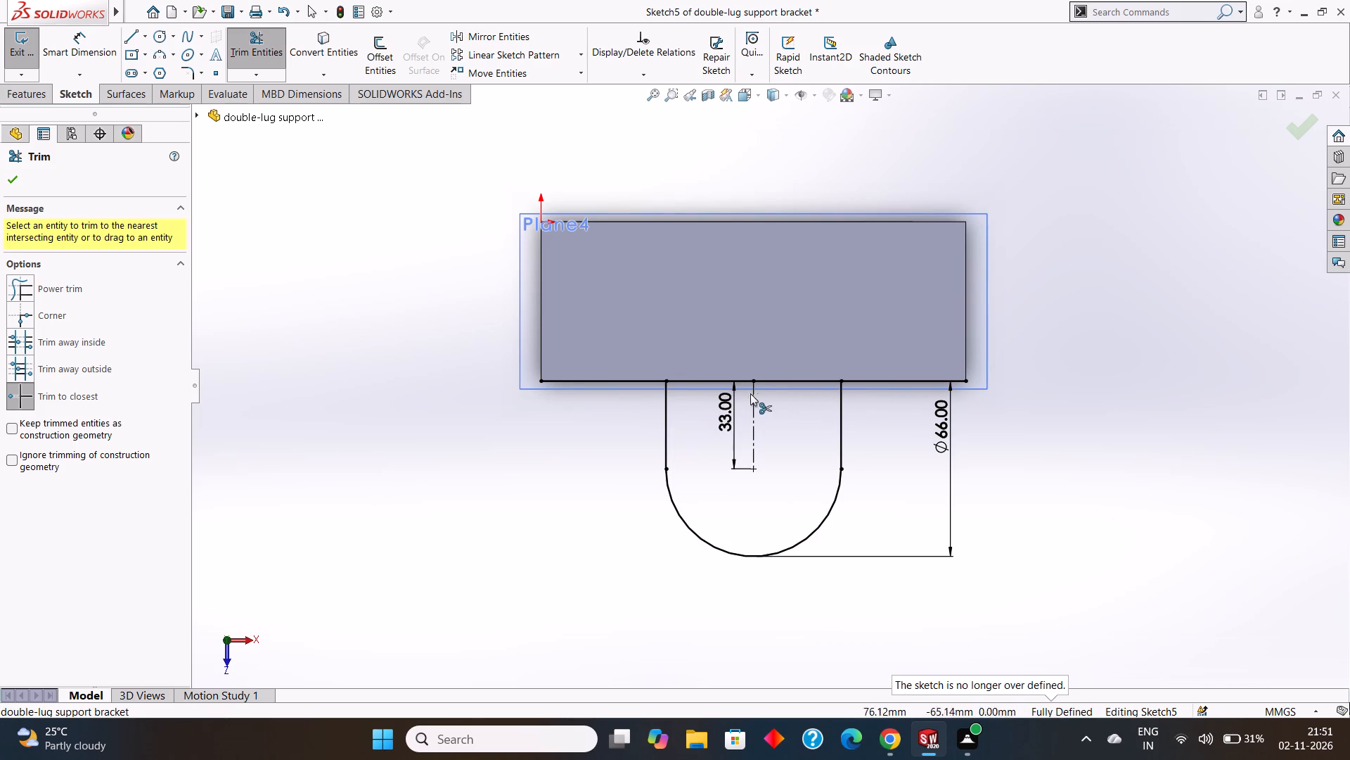
{"action": "key", "text": "Escape"}
{"action": "key", "text": "Escape"}
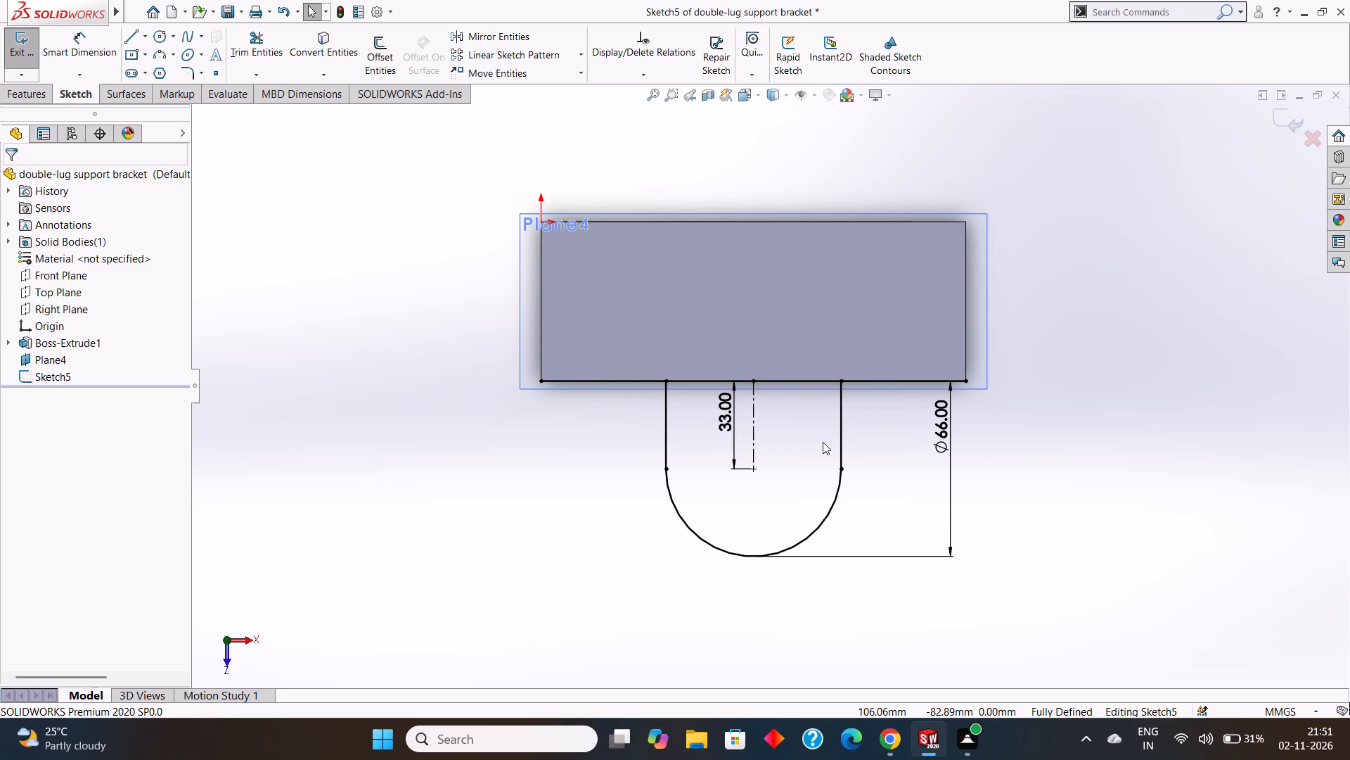
Trim the horizontal line's two outer portions so only the segment between the vertical tangent lines is left.
{"action": "left_click", "coordinate": [600, 381]}
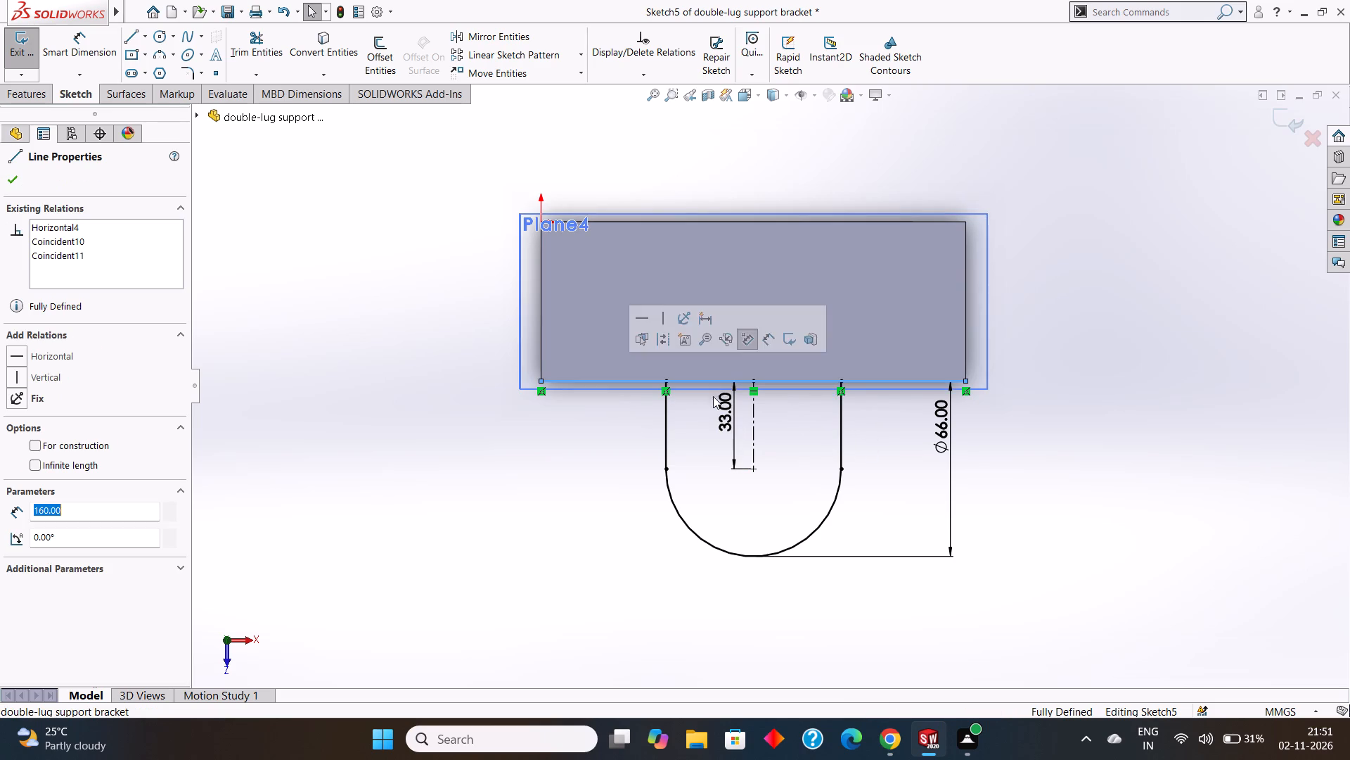
{"action": "left_click", "coordinate": [257, 33]}
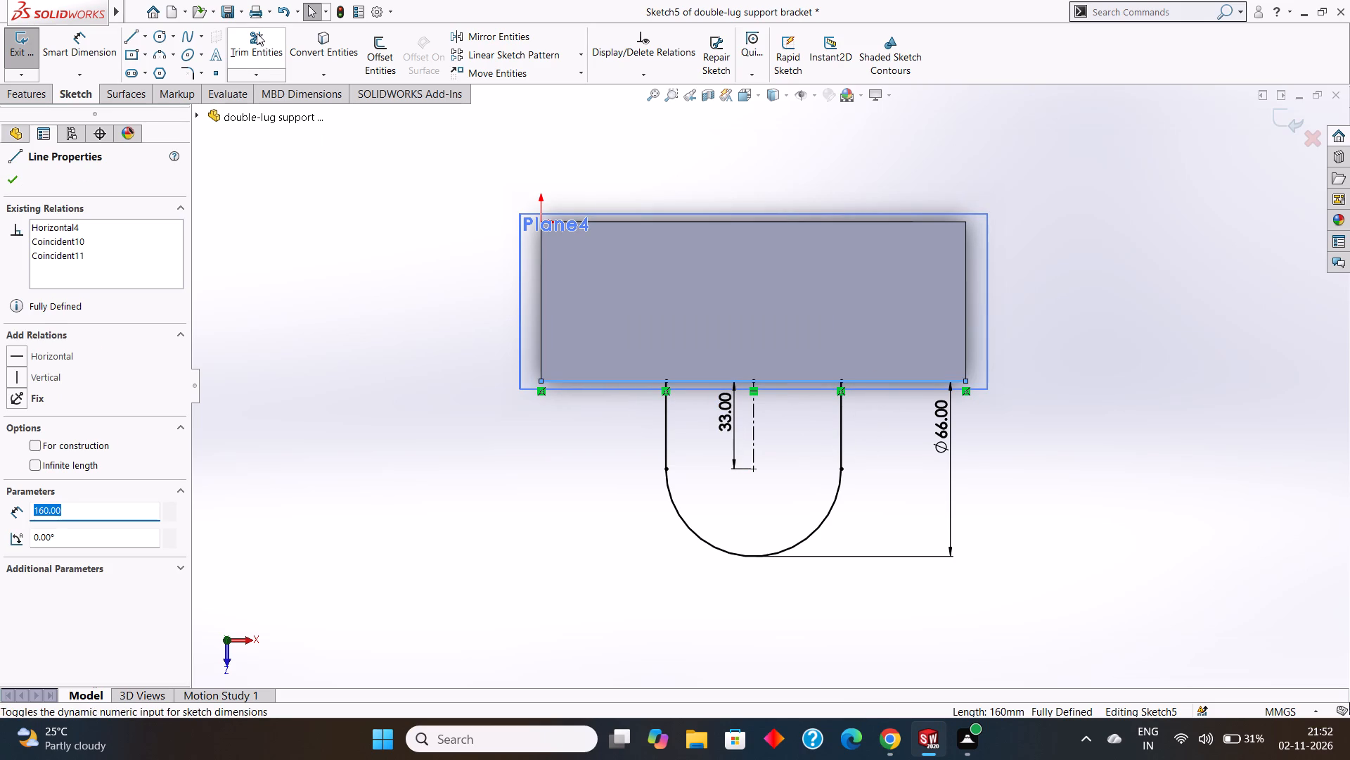
{"action": "left_click", "coordinate": [600, 379]}
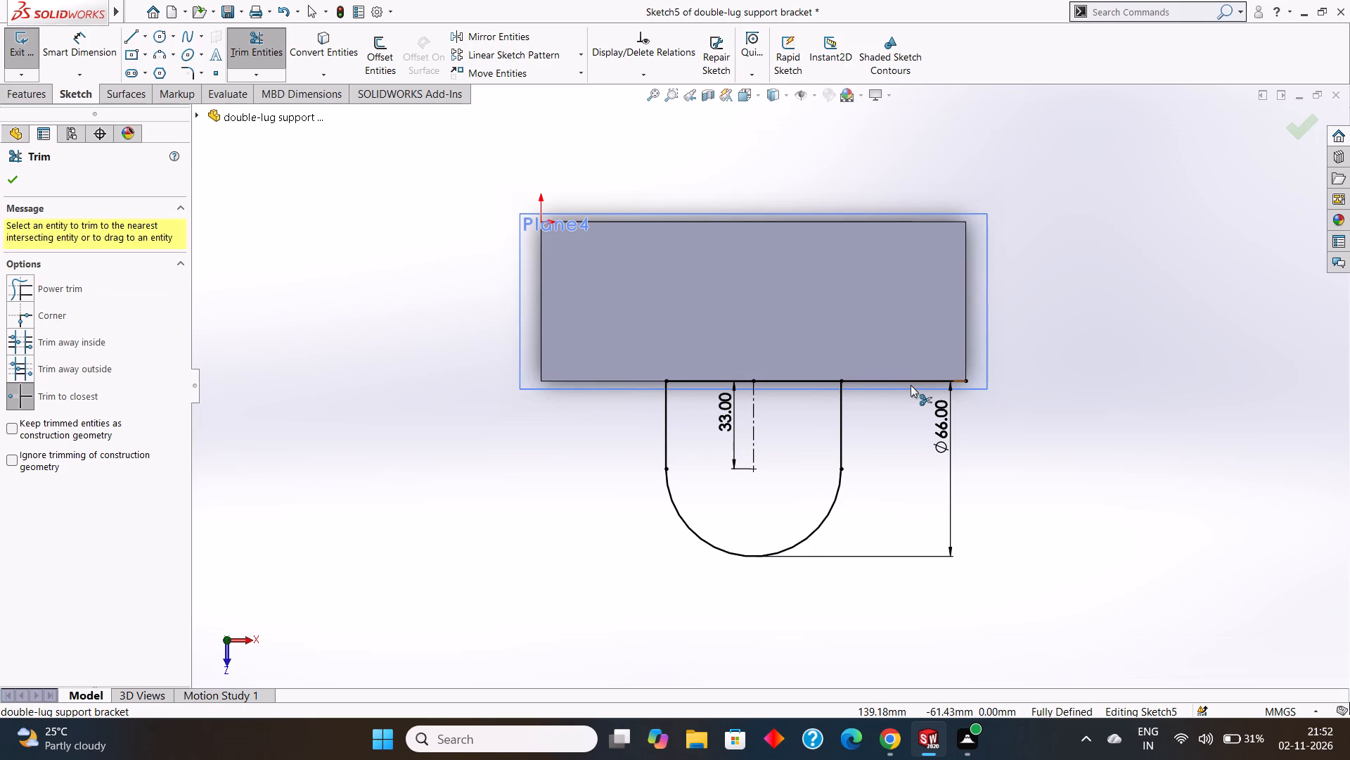
{"action": "left_click", "coordinate": [910, 380]}
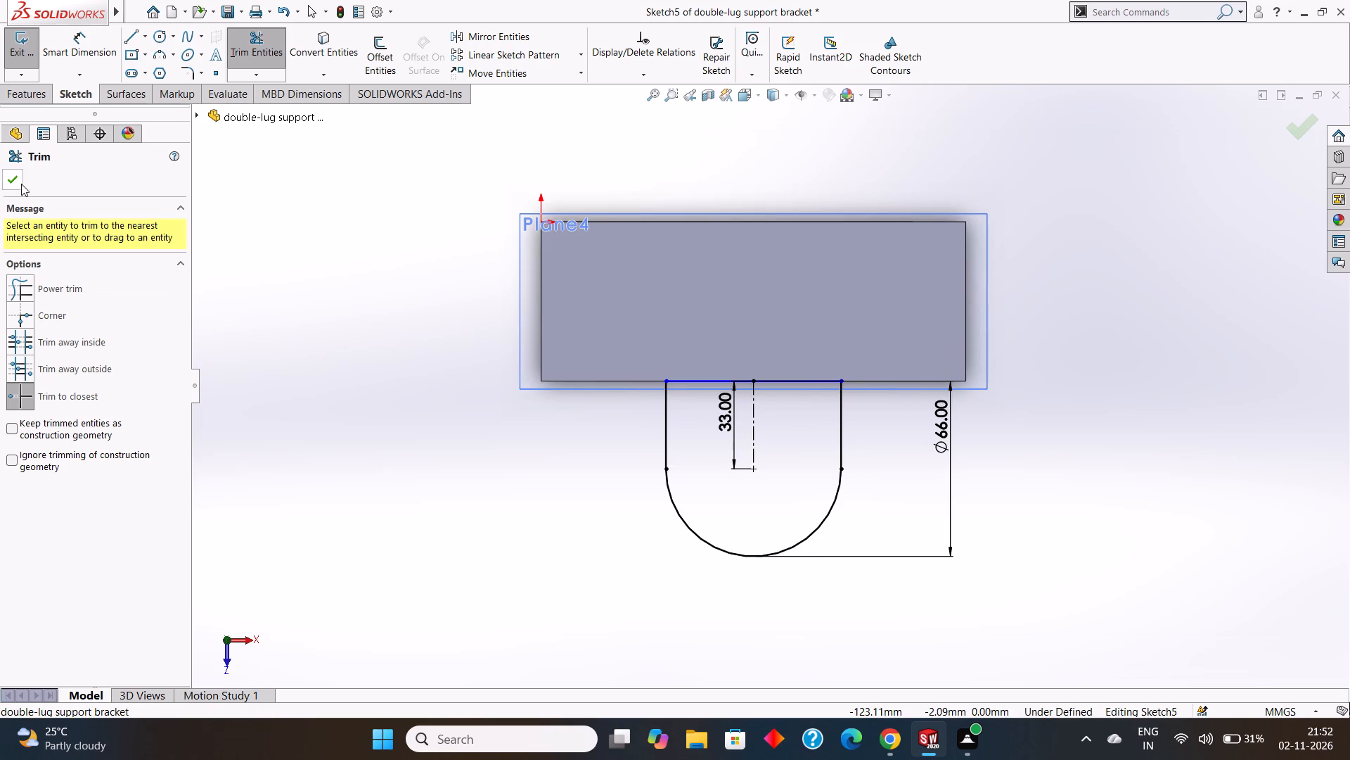
{"action": "left_click", "coordinate": [9, 177]}
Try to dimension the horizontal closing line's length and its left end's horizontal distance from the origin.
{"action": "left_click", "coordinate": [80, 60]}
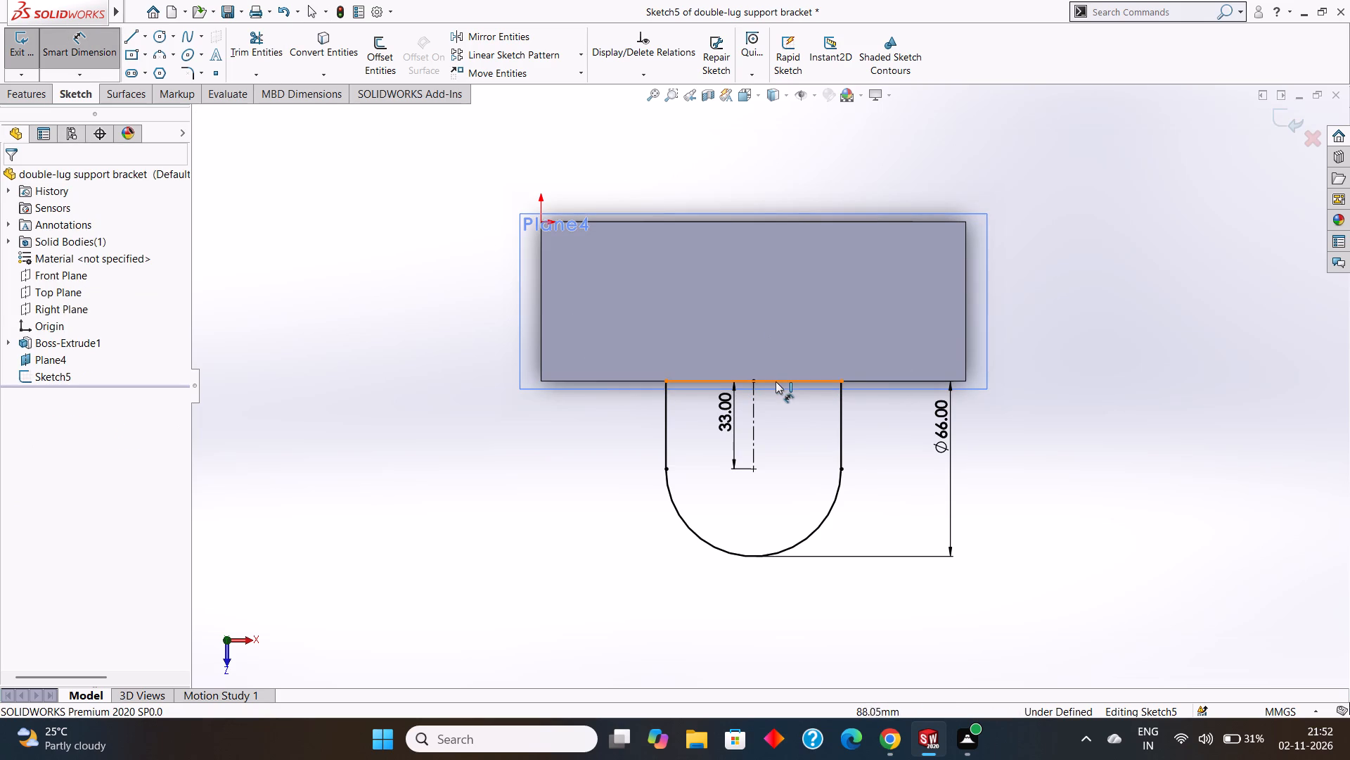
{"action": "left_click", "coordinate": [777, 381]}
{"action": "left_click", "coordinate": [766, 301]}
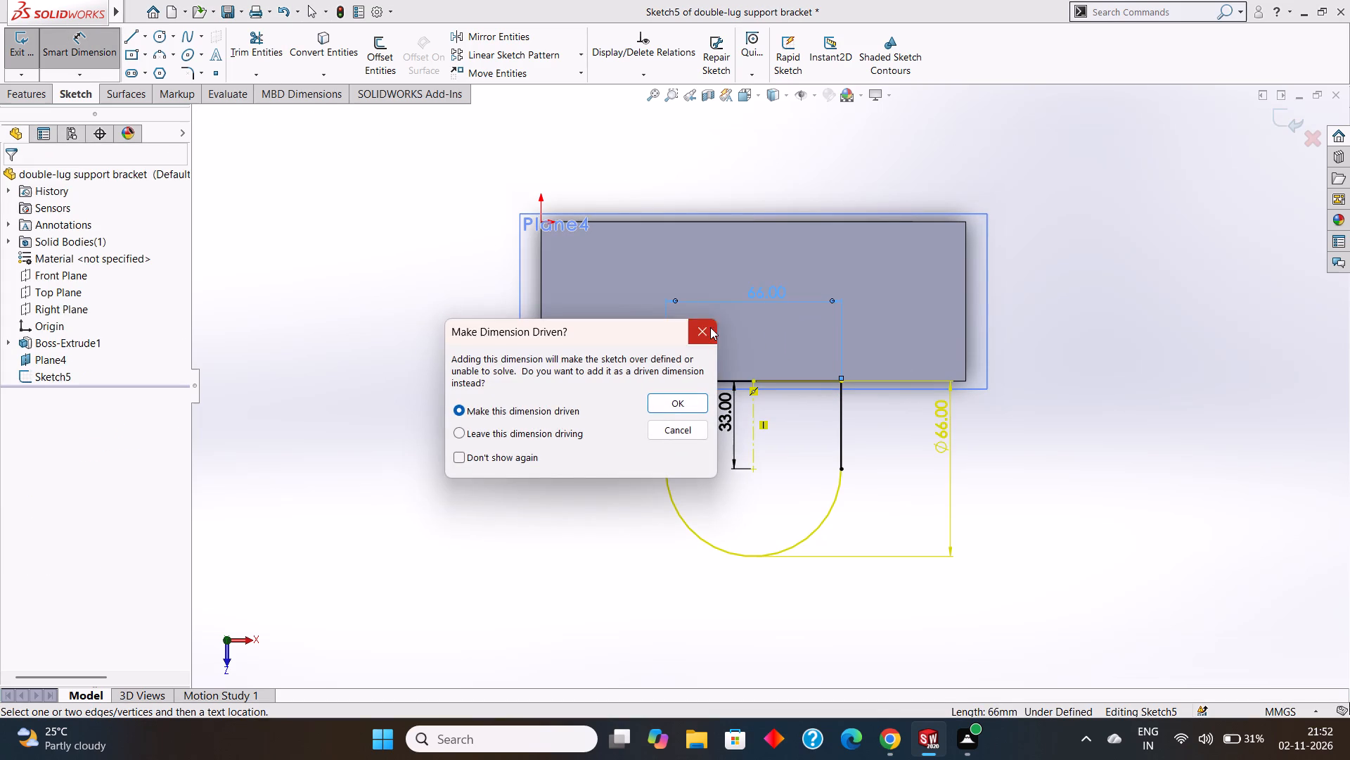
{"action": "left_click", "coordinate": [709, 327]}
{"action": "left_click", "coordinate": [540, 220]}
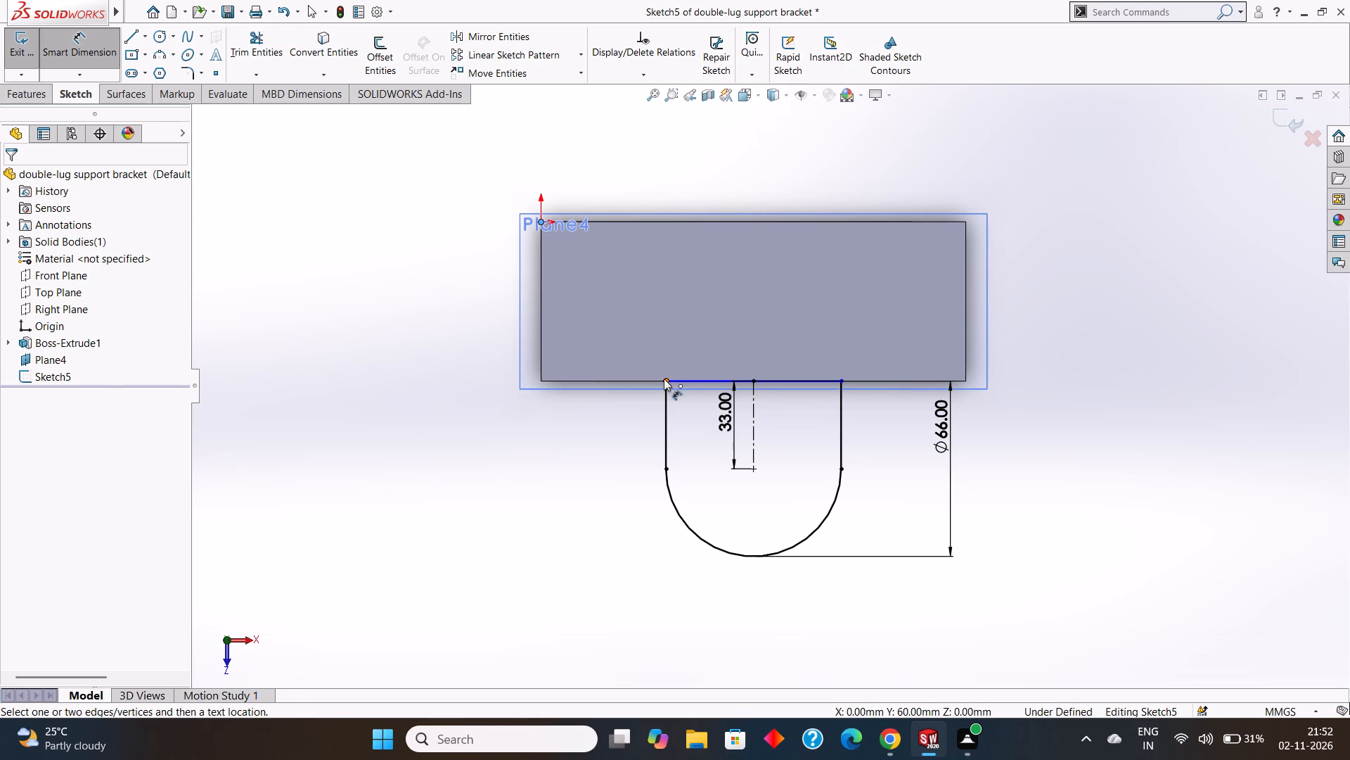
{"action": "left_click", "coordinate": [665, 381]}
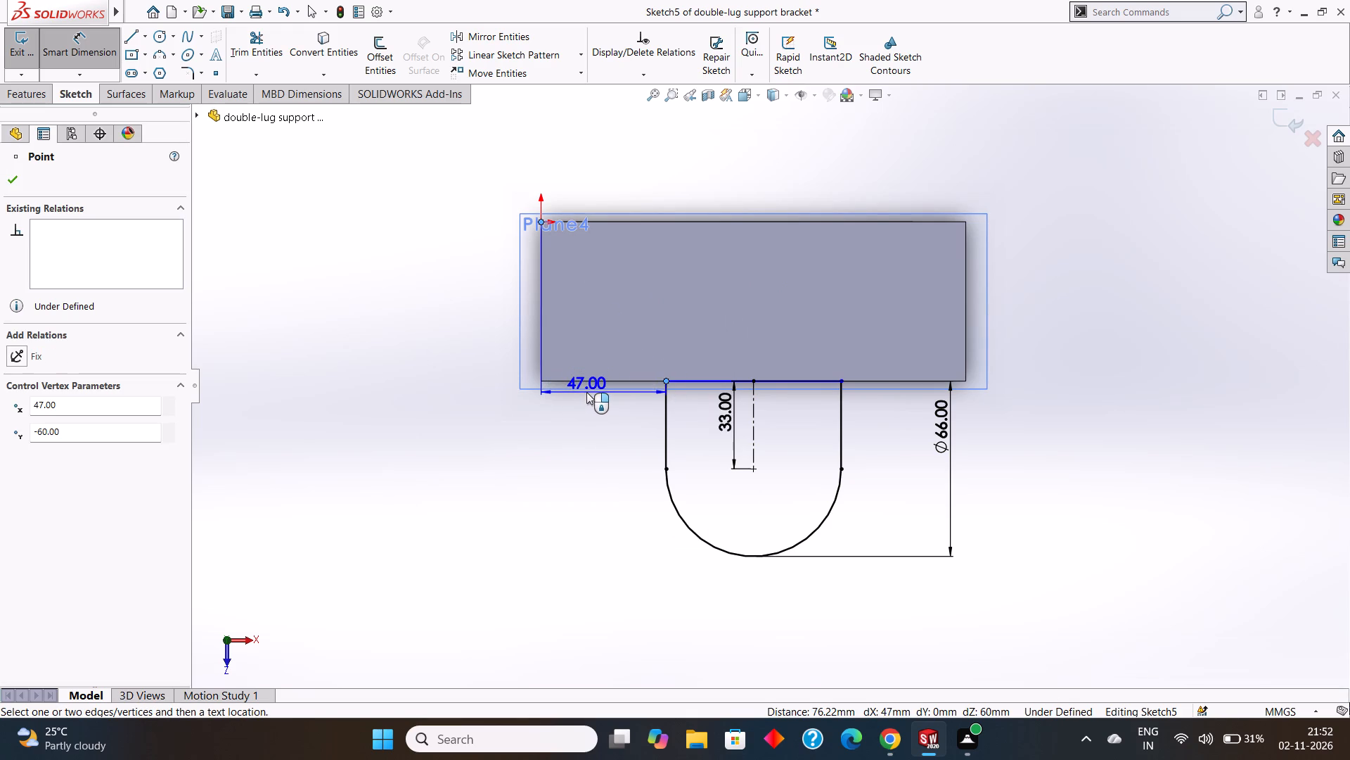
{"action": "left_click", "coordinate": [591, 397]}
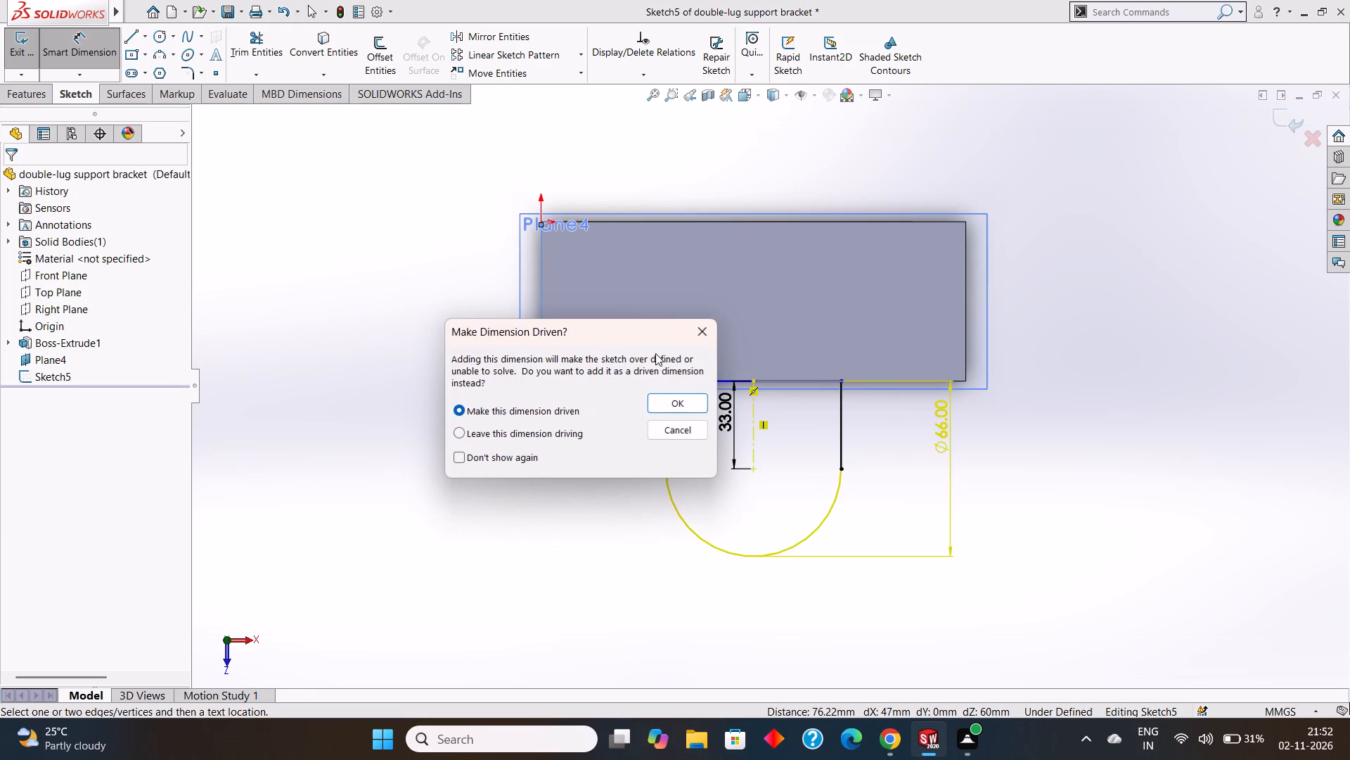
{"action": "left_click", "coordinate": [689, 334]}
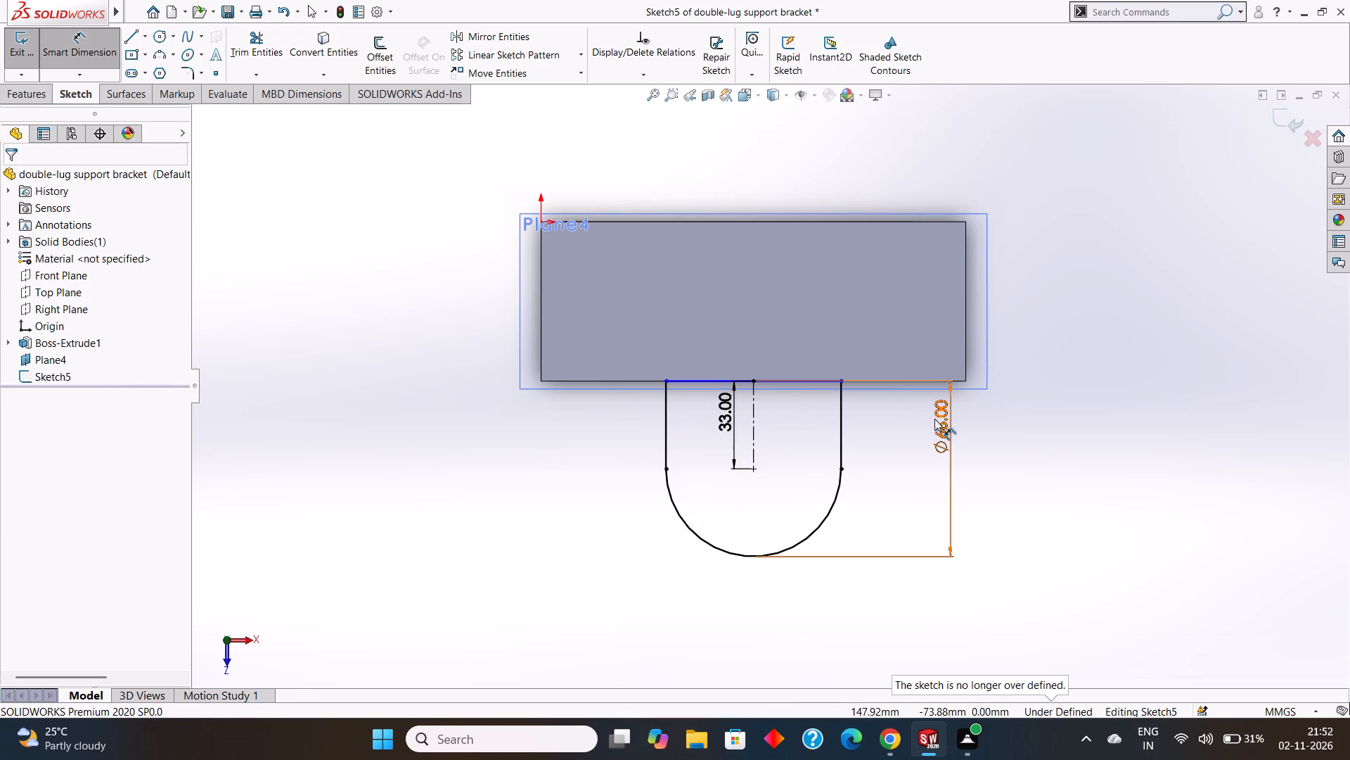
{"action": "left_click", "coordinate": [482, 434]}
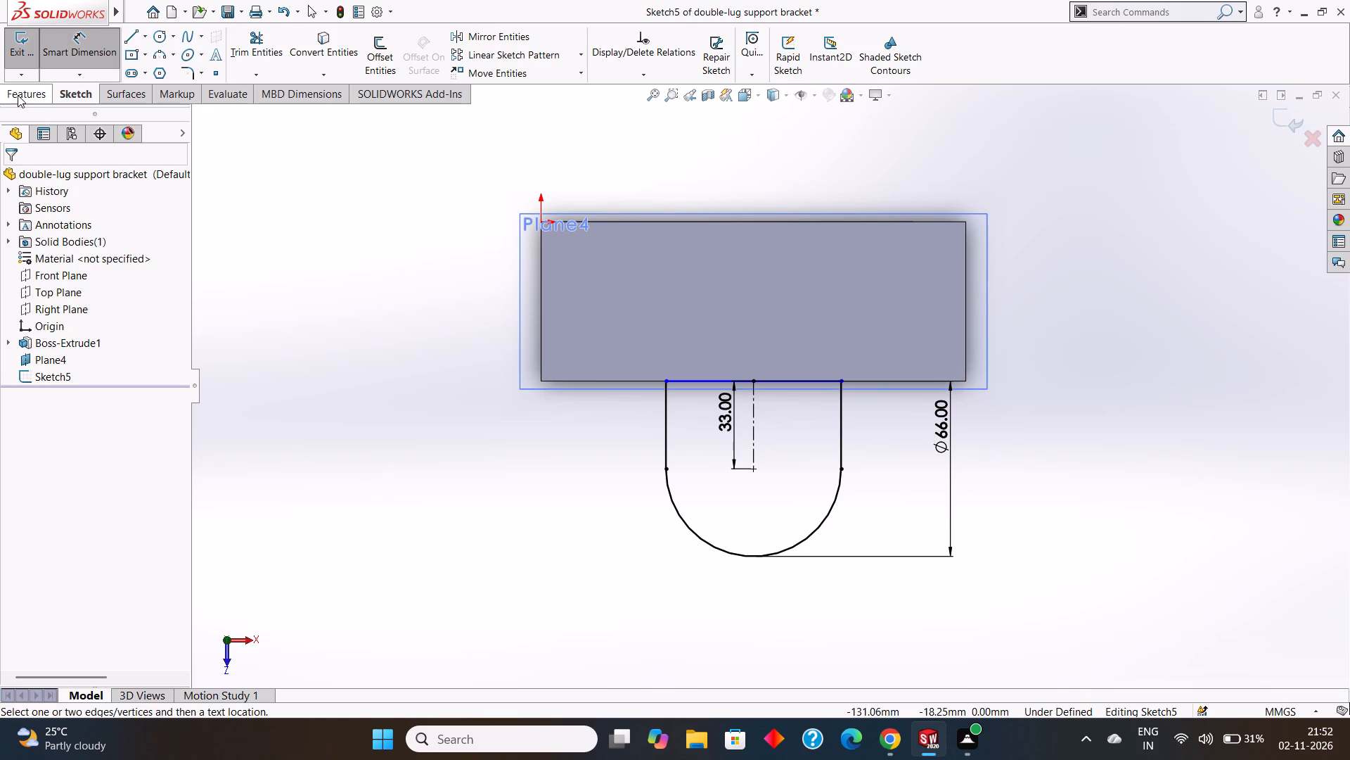
Extrude the rounded lug profile 20 mm blind in the reversed direction, downward from the top face, merged with the body.
{"action": "left_click", "coordinate": [18, 95]}
{"action": "left_click", "coordinate": [17, 56]}
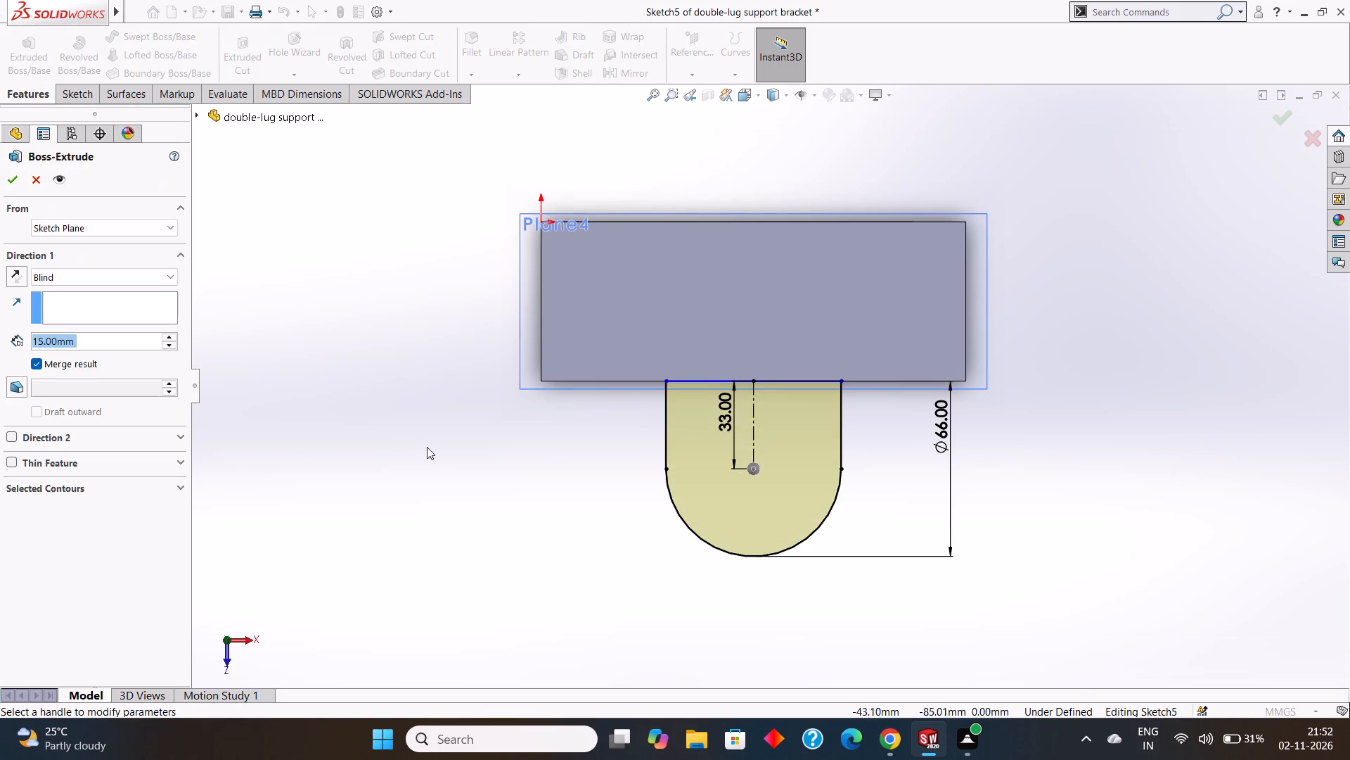
{"action": "middle_click_drag", "start_coordinate": [427, 445], "coordinate": [444, 170]}
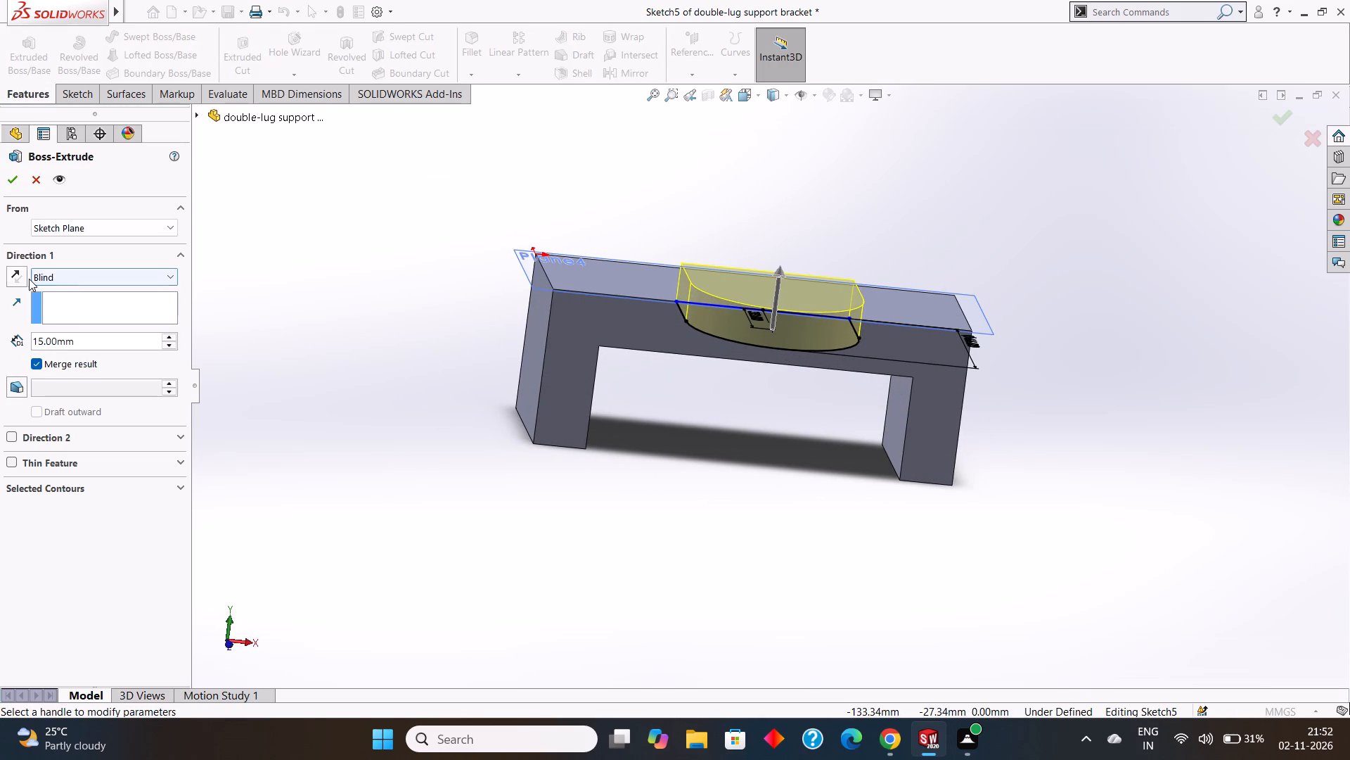
{"action": "left_click", "coordinate": [21, 277]}
{"action": "middle_click_drag", "start_coordinate": [577, 419], "coordinate": [607, 267]}
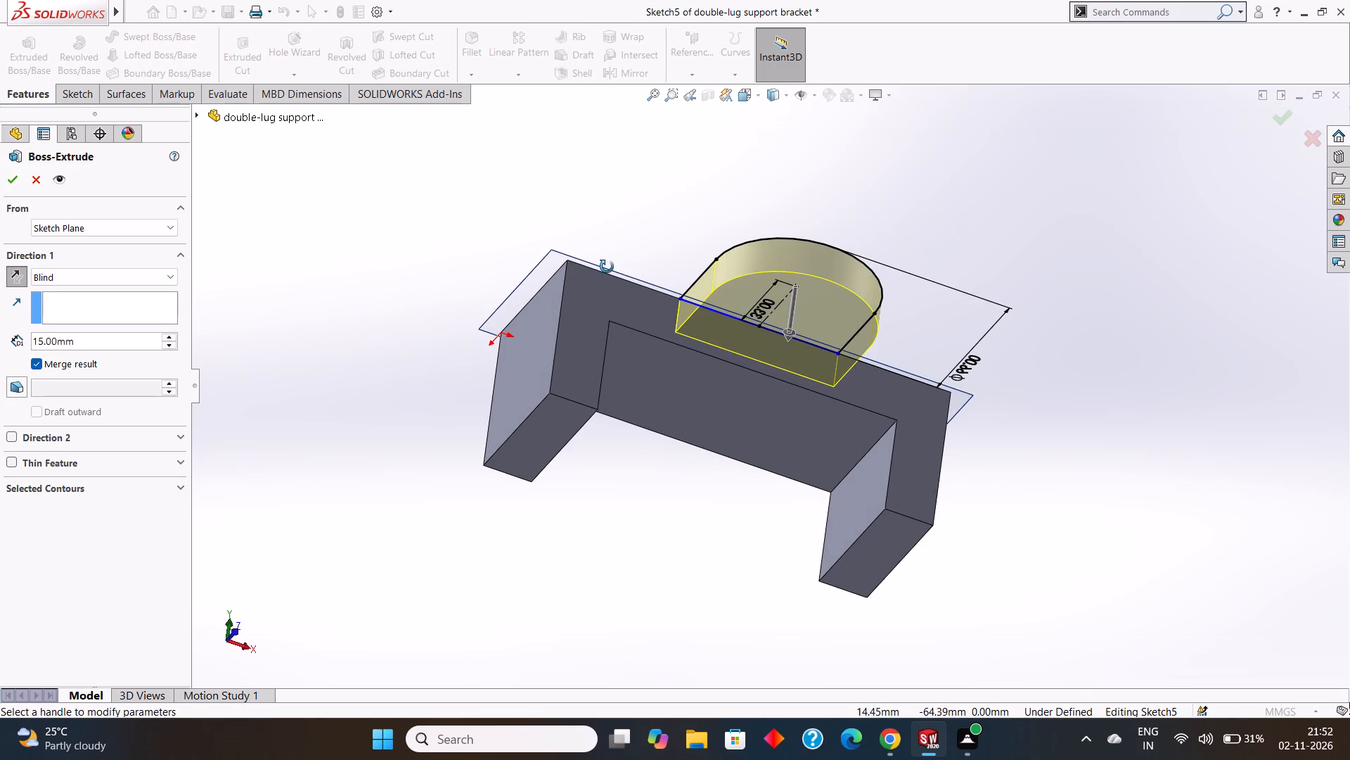
{"action": "middle_click_drag", "start_coordinate": [607, 267], "coordinate": [607, 266]}
{"action": "left_click", "coordinate": [74, 344]}
{"action": "left_click_drag", "start_coordinate": [96, 342], "coordinate": [72, 338]}
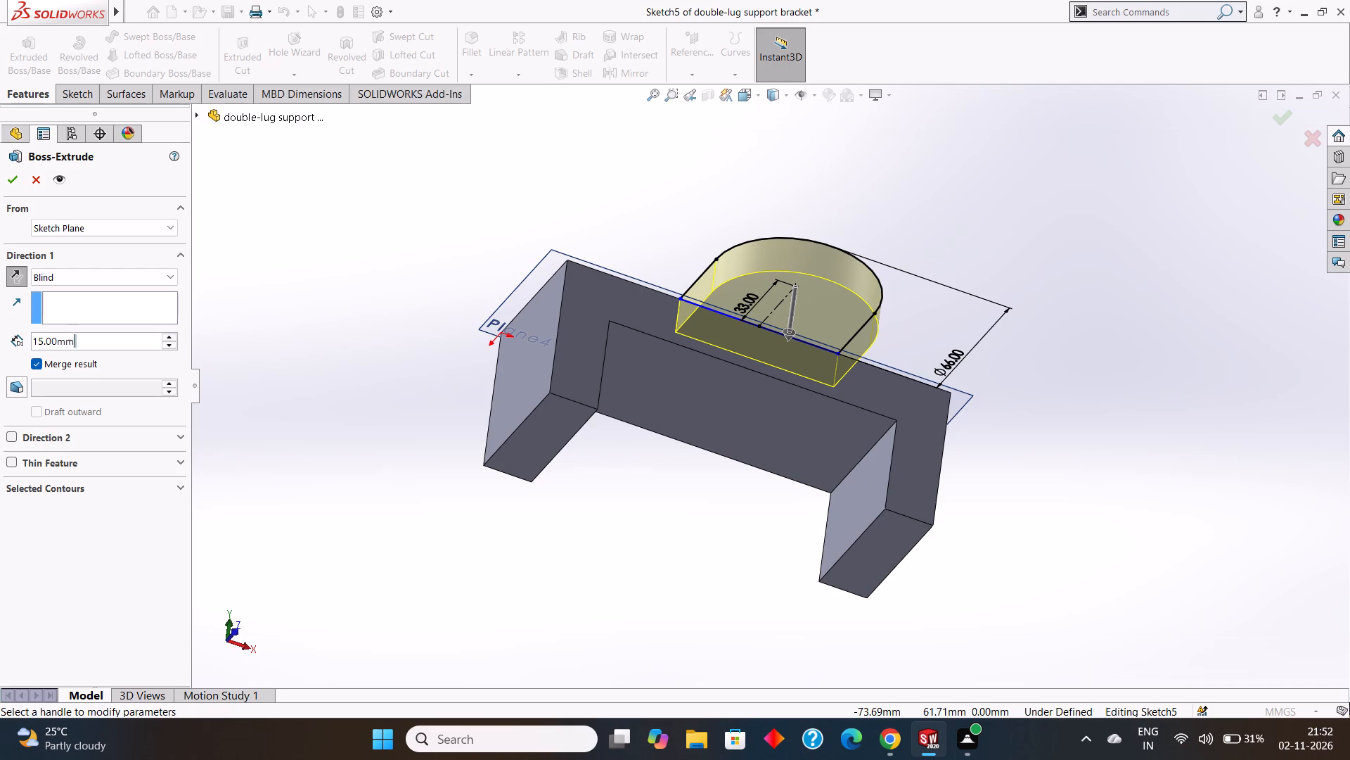
{"action": "left_click_drag", "start_coordinate": [72, 338], "coordinate": [22, 337]}
{"action": "type", "text": "20"}
{"action": "key", "text": "Return"}
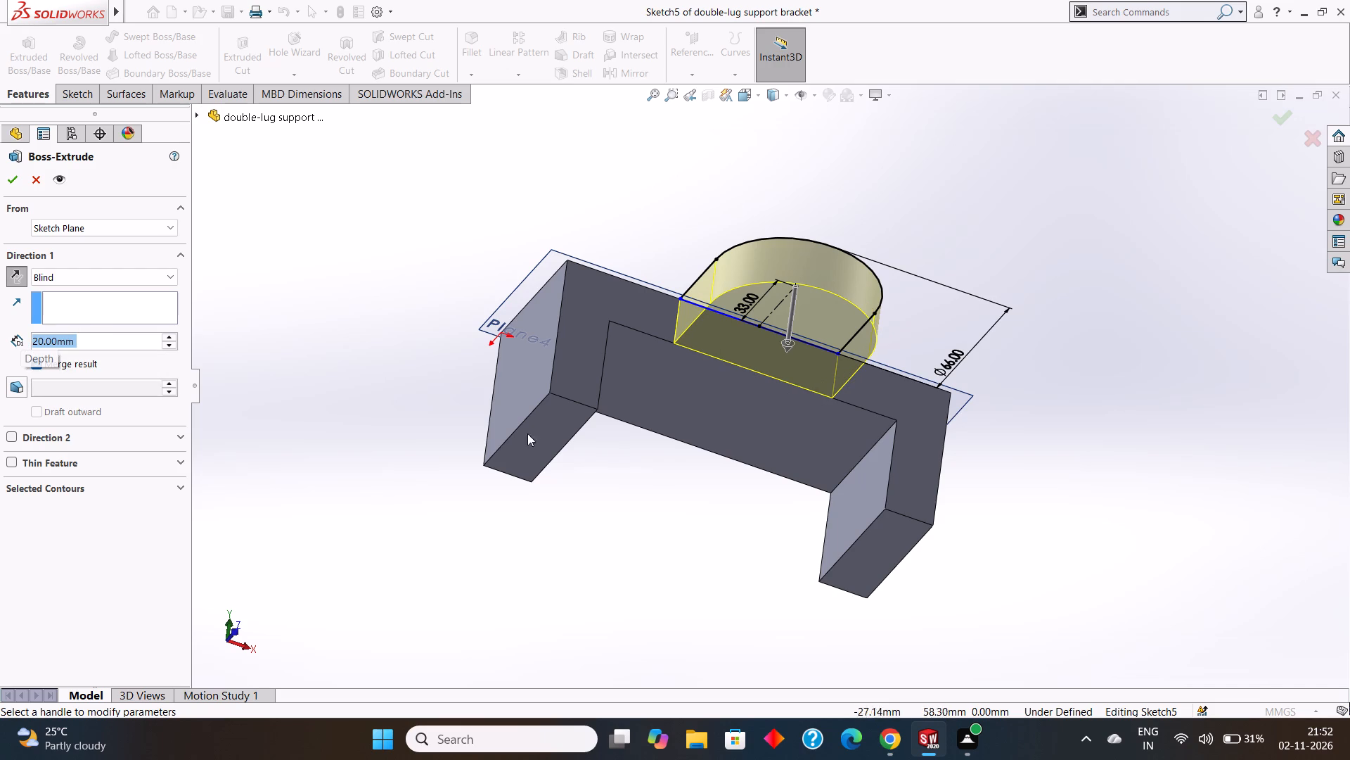
{"action": "middle_click_drag", "start_coordinate": [773, 528], "coordinate": [767, 673]}
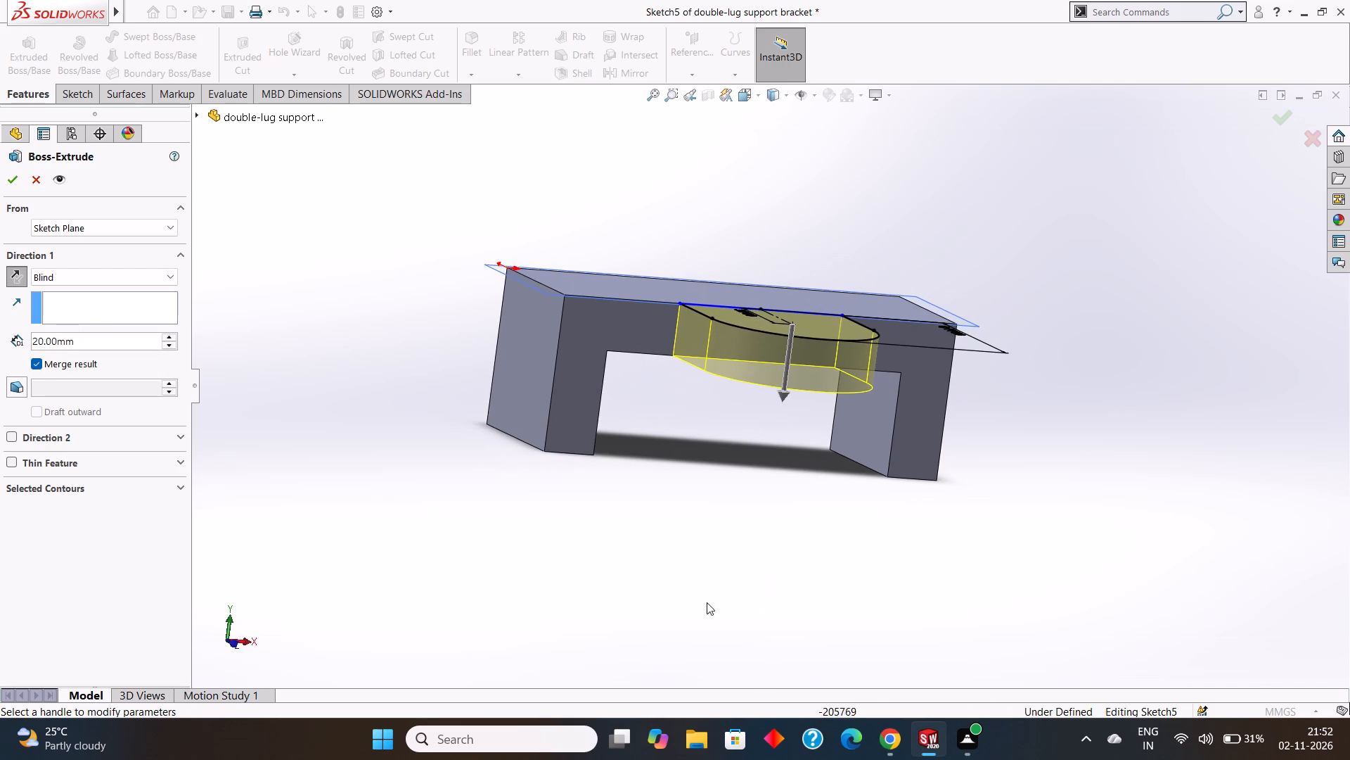
{"action": "left_click", "coordinate": [15, 182]}
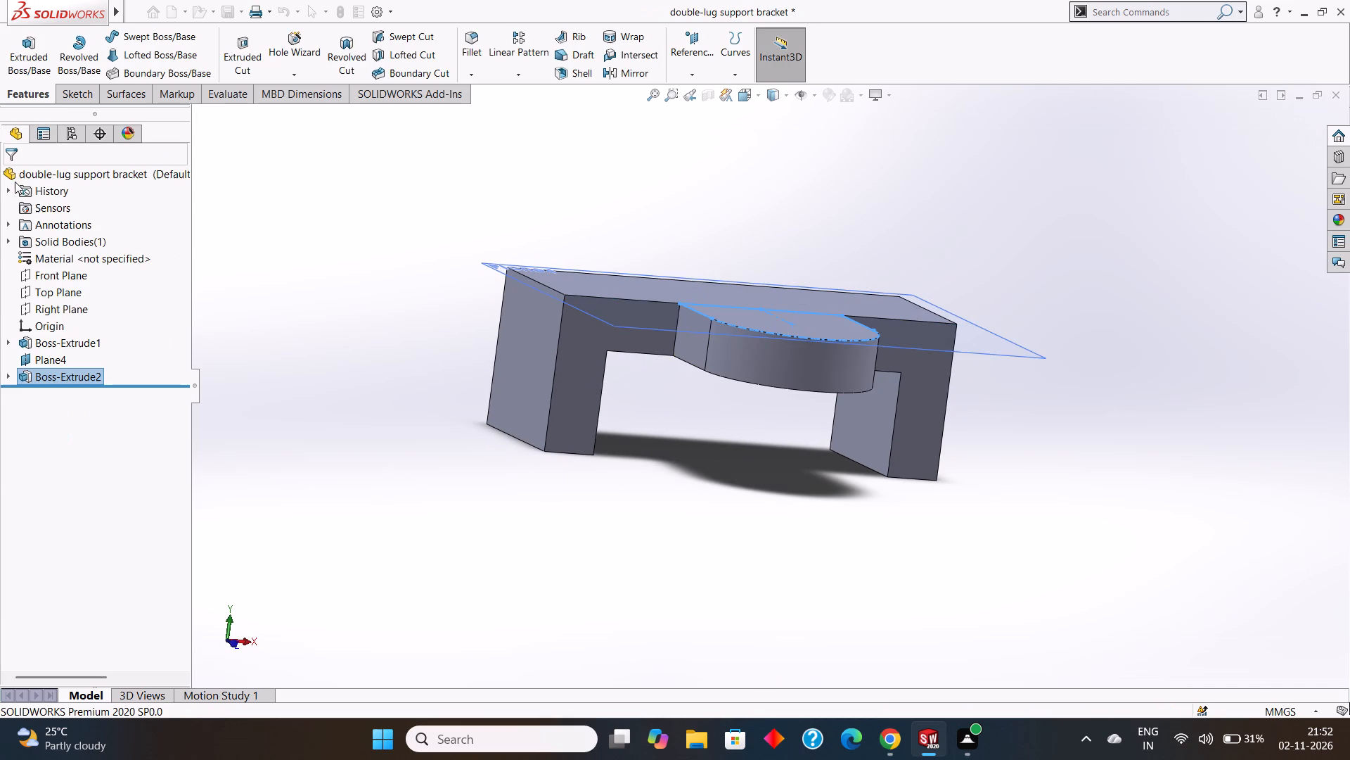
{"action": "left_click", "coordinate": [460, 336]}
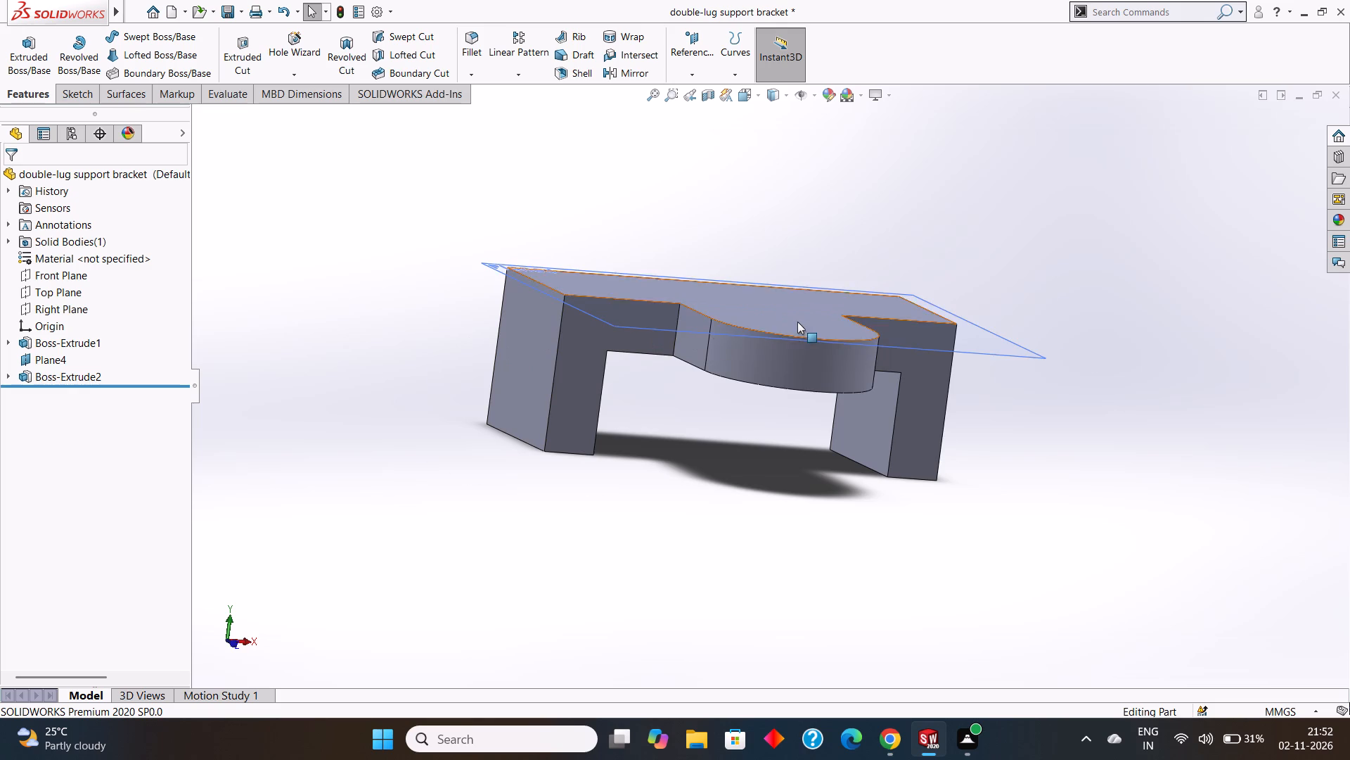
Start a sketch on Plane4 and draw a circle of 15 mm radius concentric with the lug's rounded end.
{"action": "scroll", "coordinate": [797, 322], "scroll_direction": "down", "scroll_amount": 1}
{"action": "middle_click_drag", "start_coordinate": [798, 322], "coordinate": [767, 449]}
{"action": "middle_click_drag", "start_coordinate": [795, 421], "coordinate": [797, 454]}
{"action": "middle_click", "coordinate": [789, 442]}
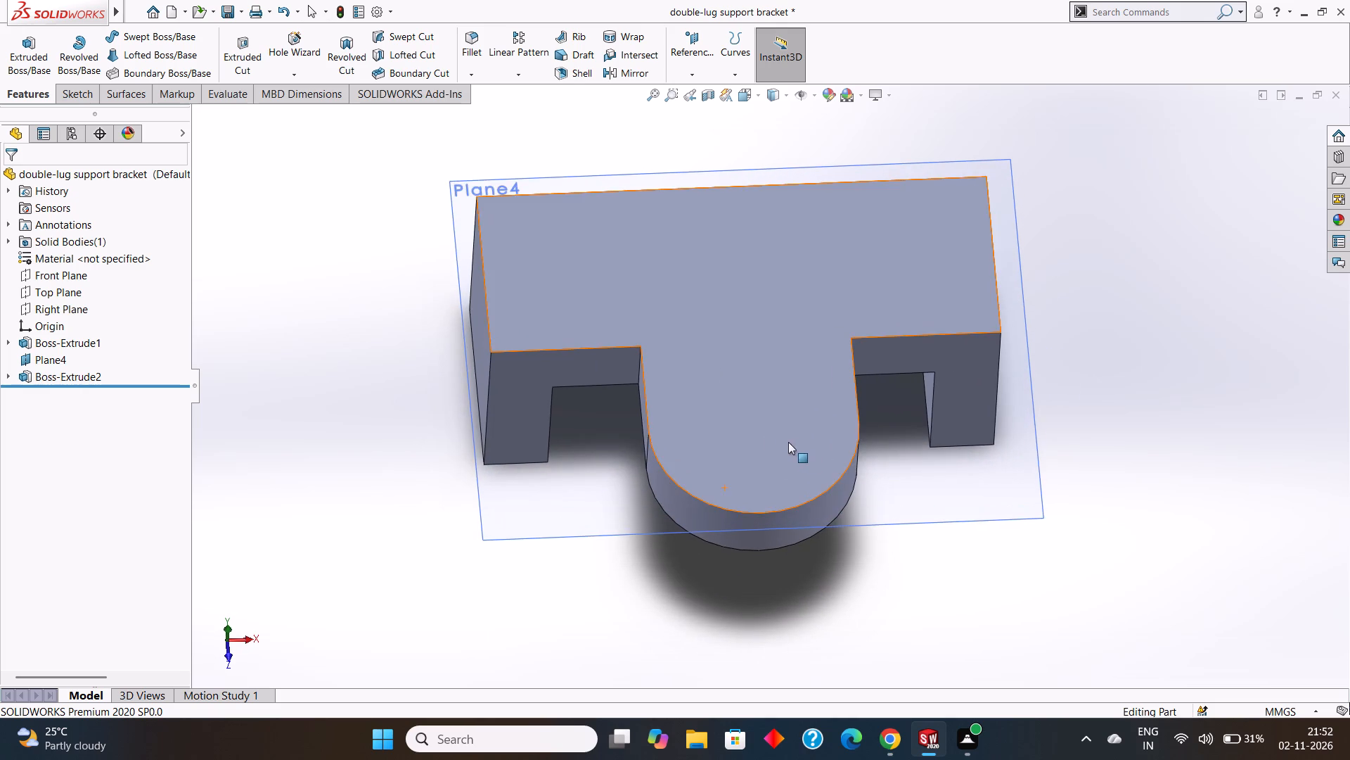
{"action": "left_click", "coordinate": [1008, 174]}
{"action": "left_click", "coordinate": [1067, 135]}
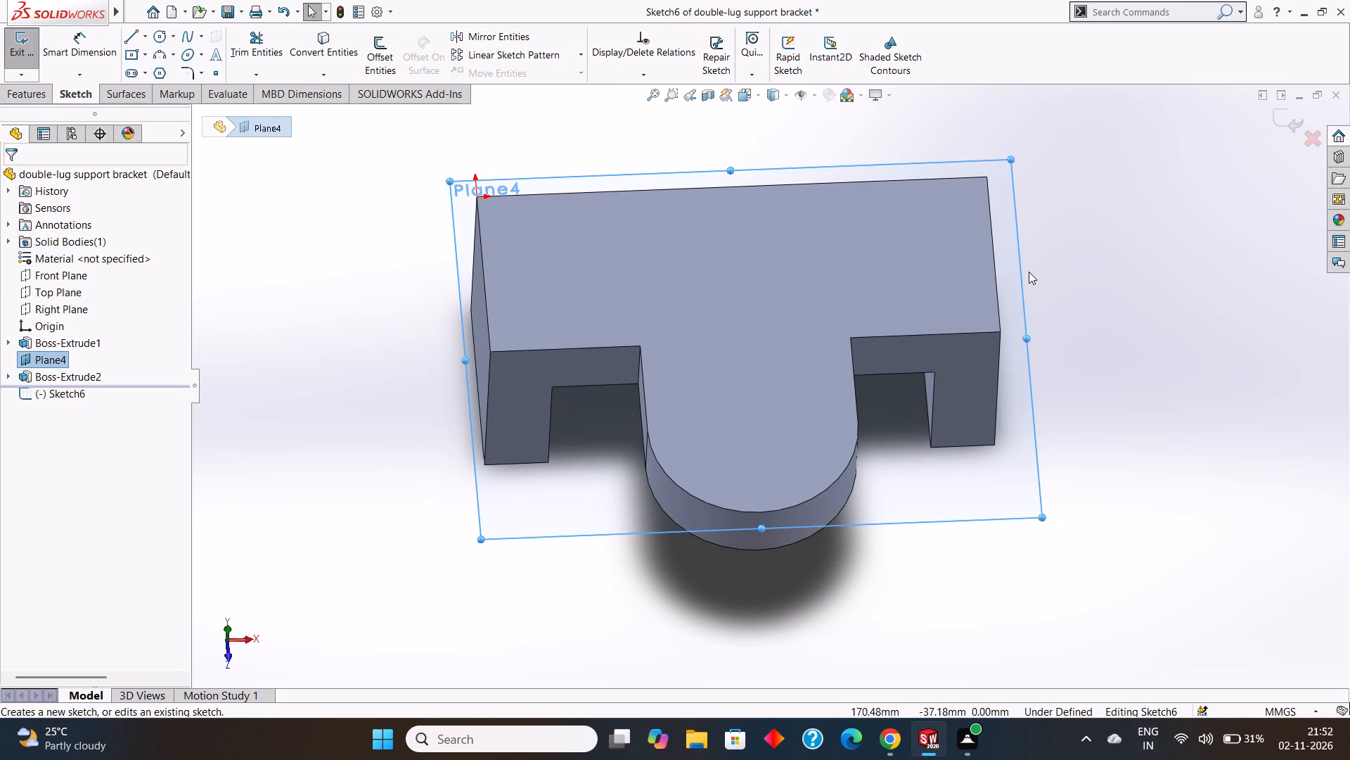
{"action": "key", "text": "ctrl+8"}
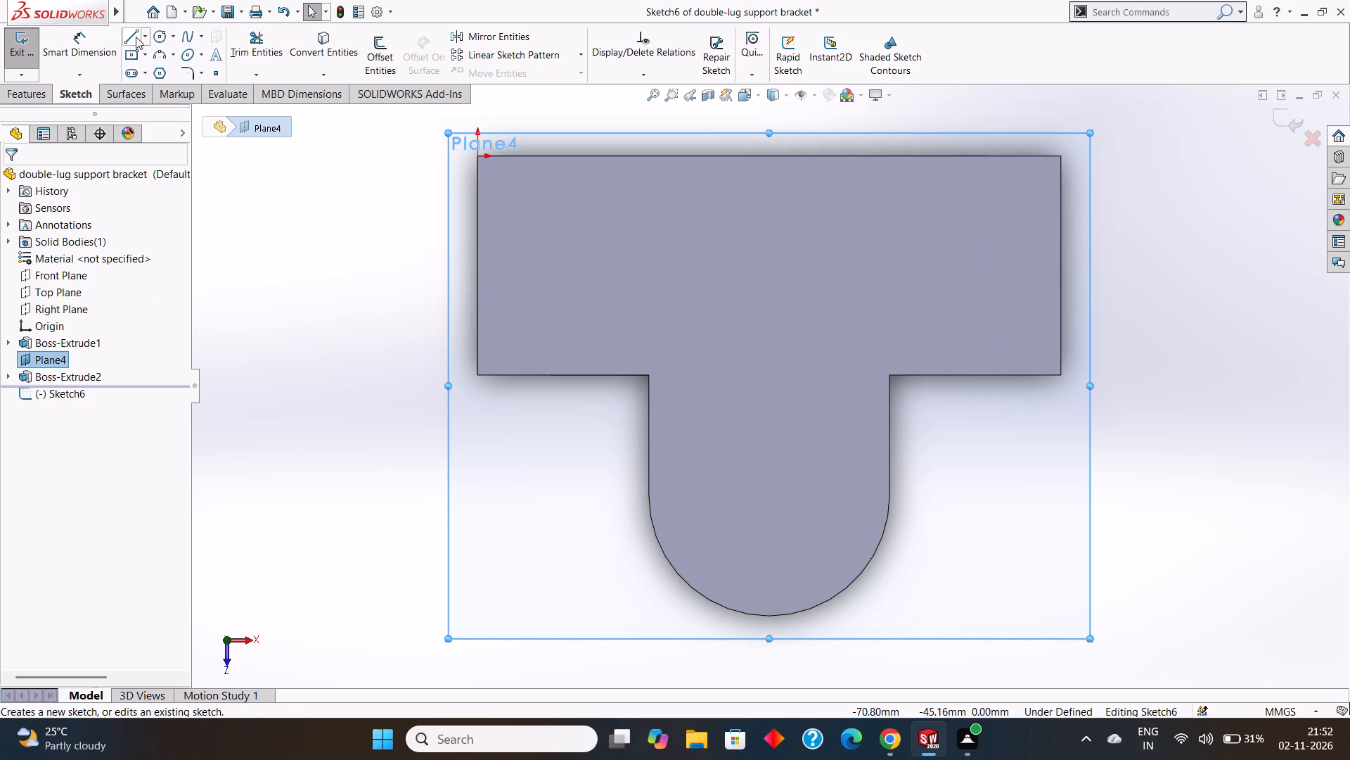
{"action": "left_click", "coordinate": [155, 33]}
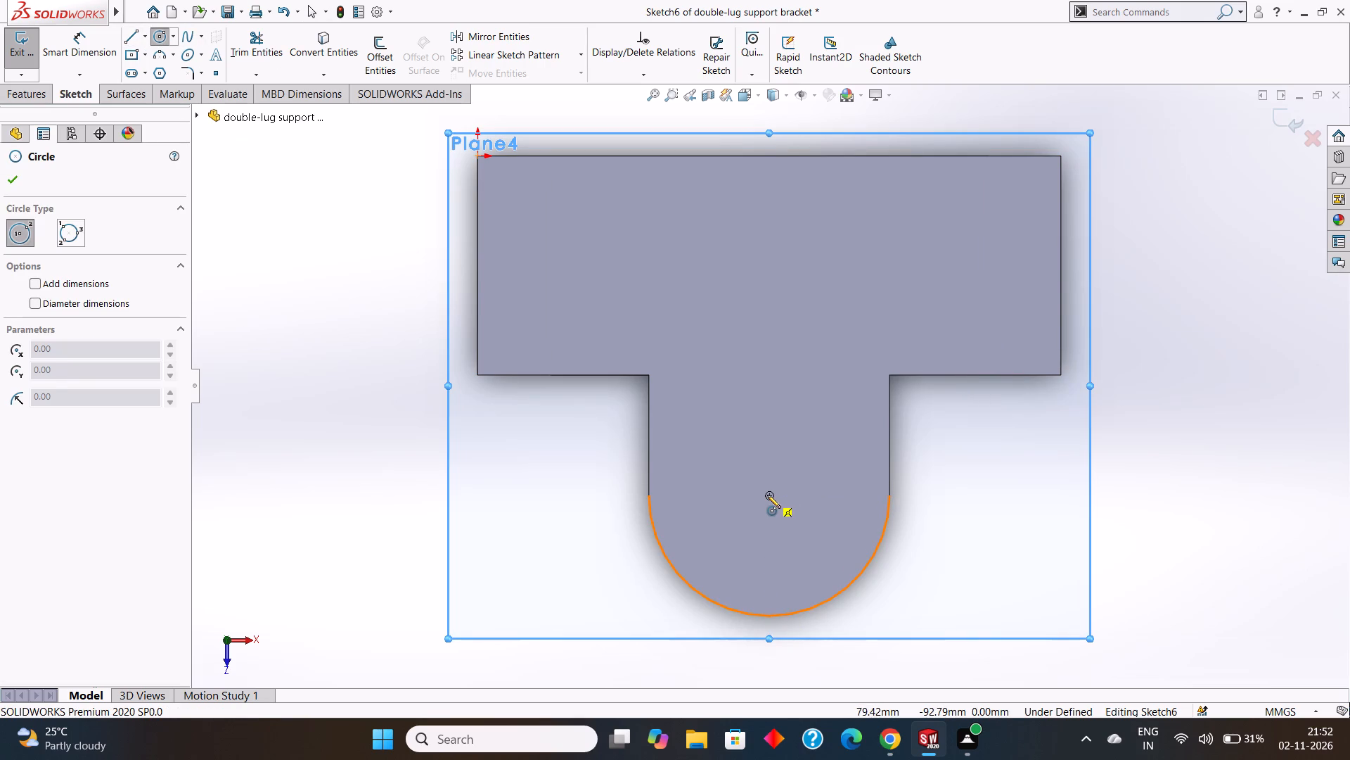
{"action": "left_click_drag", "start_coordinate": [767, 495], "coordinate": [782, 528]}
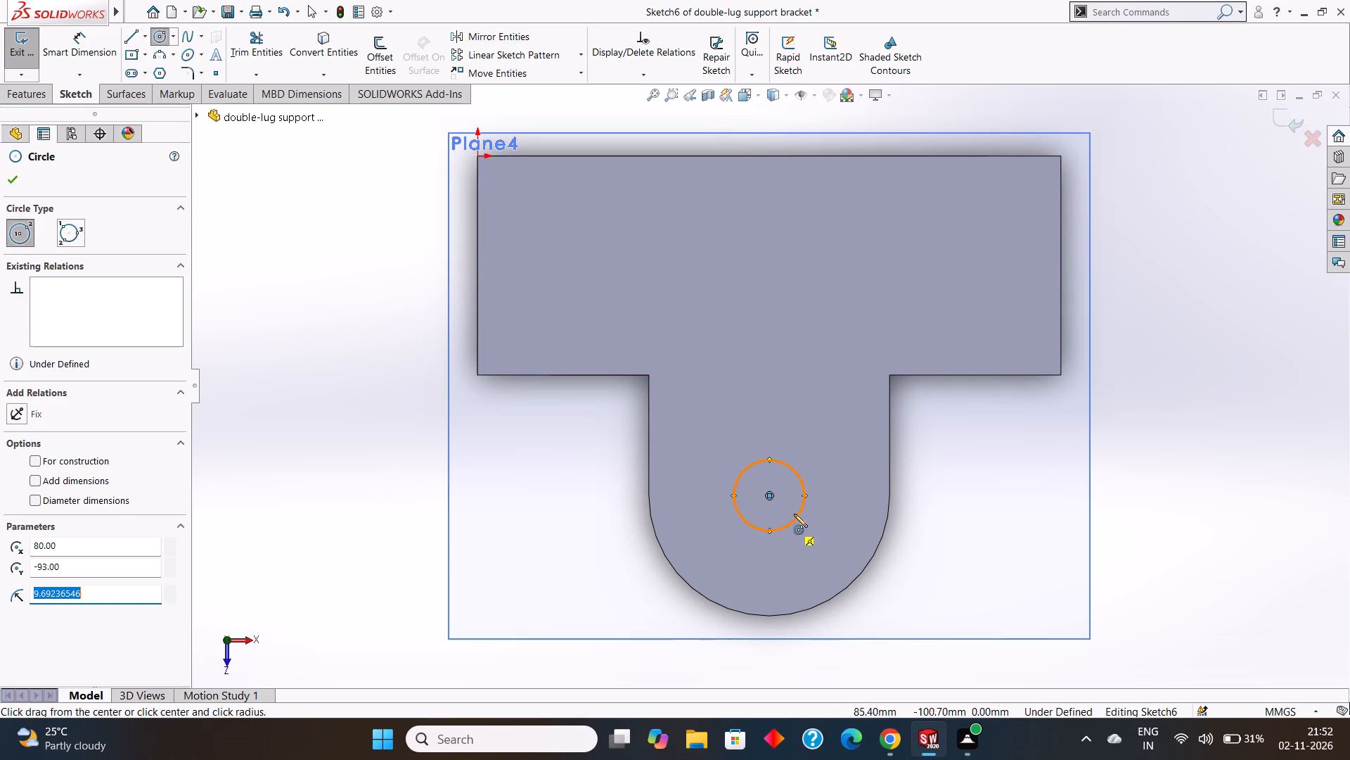
{"action": "key", "text": "BackSpace"}
{"action": "type", "text": "15"}
{"action": "key", "text": "Return"}
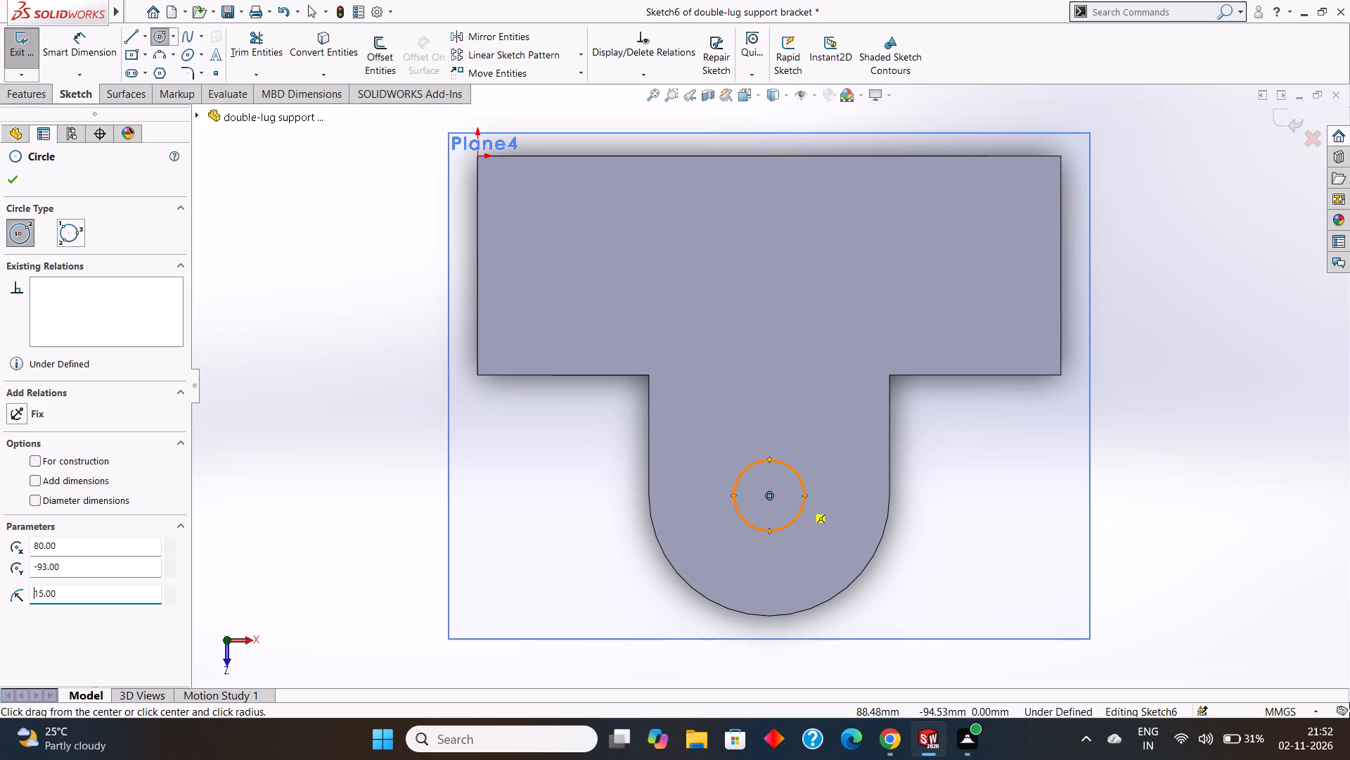
{"action": "left_click", "coordinate": [7, 186]}
Dimension the circle's diameter.
{"action": "left_click", "coordinate": [78, 44]}
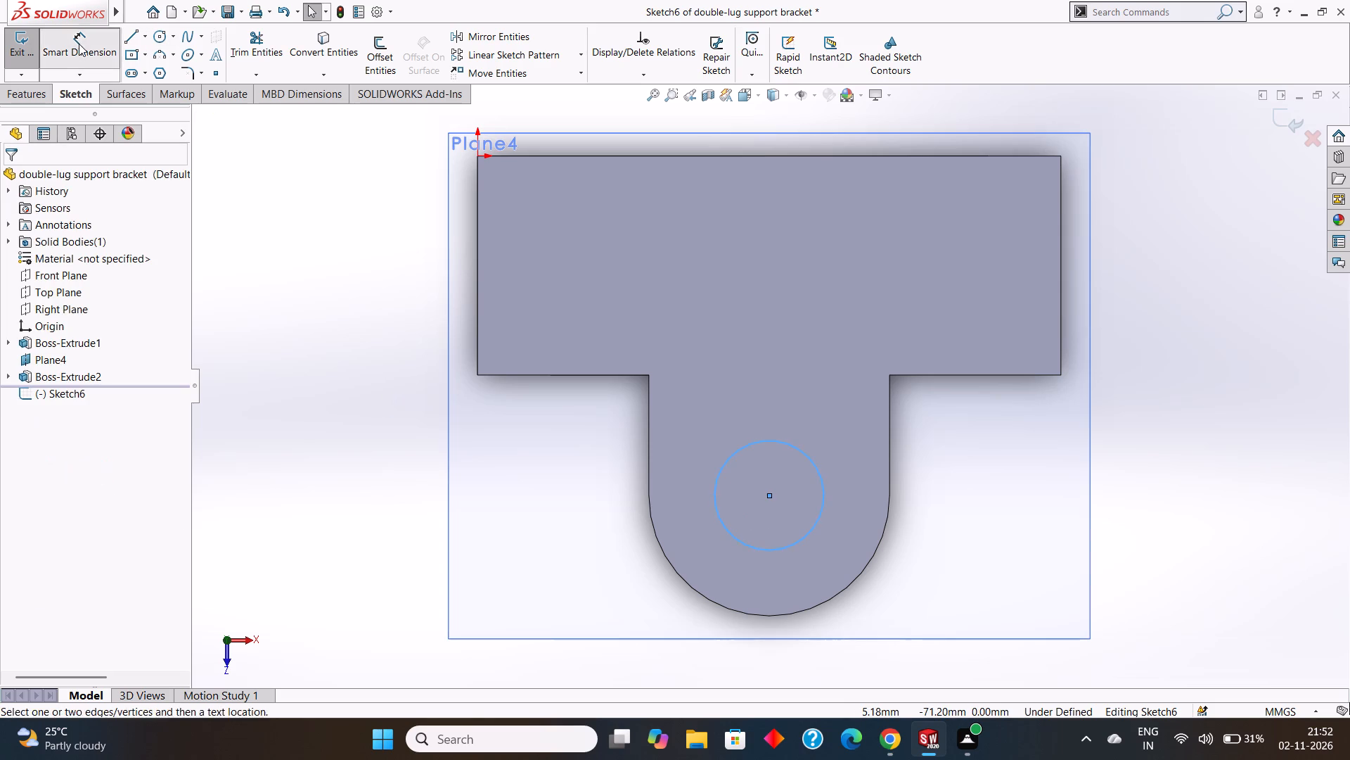
{"action": "left_click", "coordinate": [760, 444]}
{"action": "left_click", "coordinate": [965, 462]}
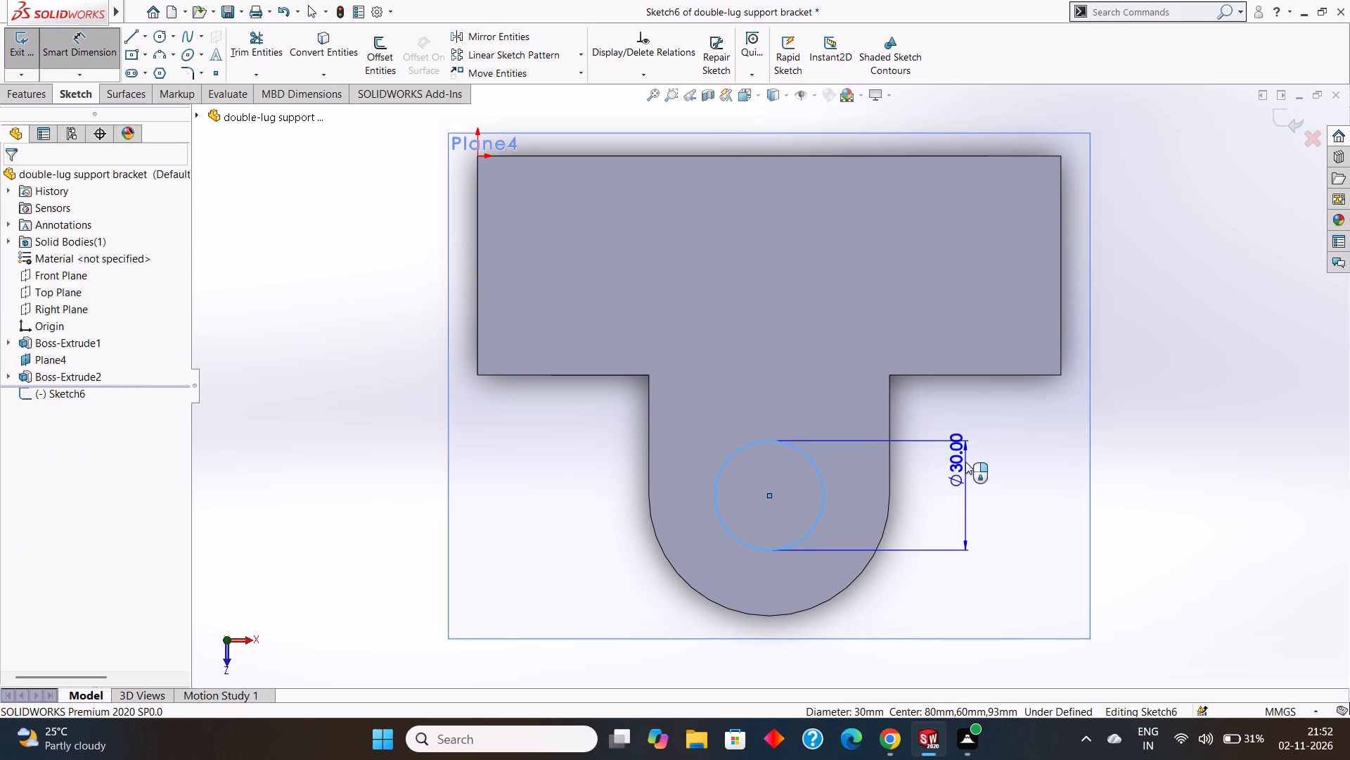
{"action": "left_click", "coordinate": [904, 445]}
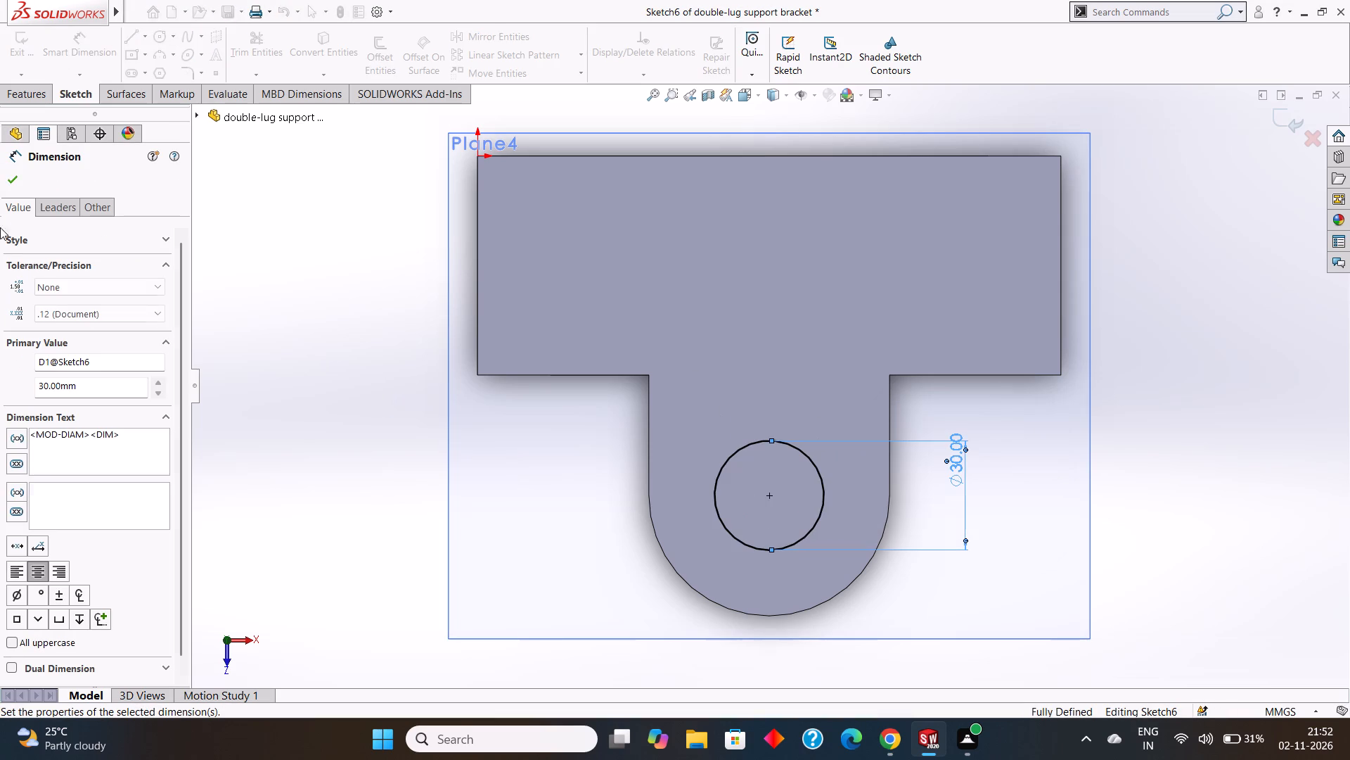
{"action": "left_click", "coordinate": [9, 175]}
Cut the 30 mm circle 20 mm blind downward through the rounded lug with Extruded Cut.
{"action": "left_click", "coordinate": [33, 104]}
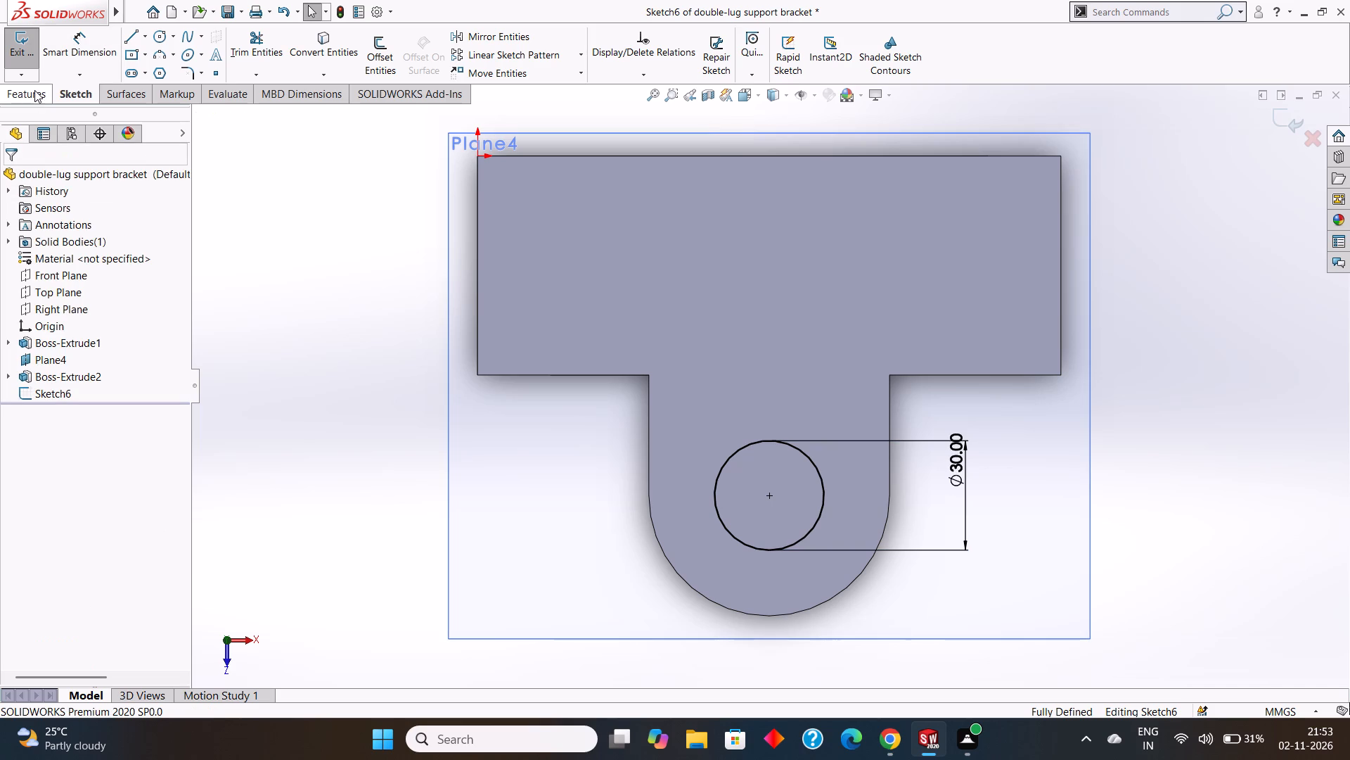
{"action": "left_click", "coordinate": [30, 98]}
{"action": "left_click", "coordinate": [236, 55]}
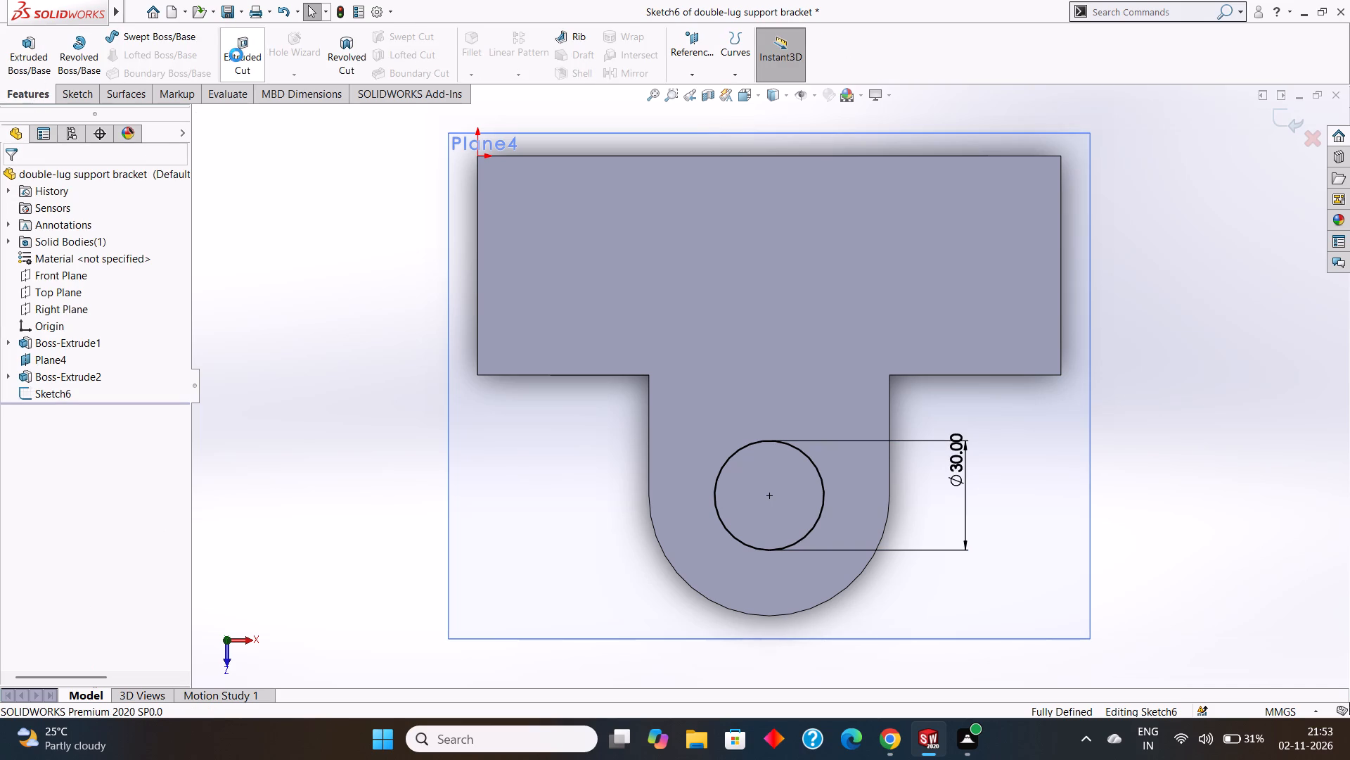
{"action": "middle_click_drag", "start_coordinate": [529, 485], "coordinate": [538, 293]}
{"action": "middle_click_drag", "start_coordinate": [525, 422], "coordinate": [527, 414]}
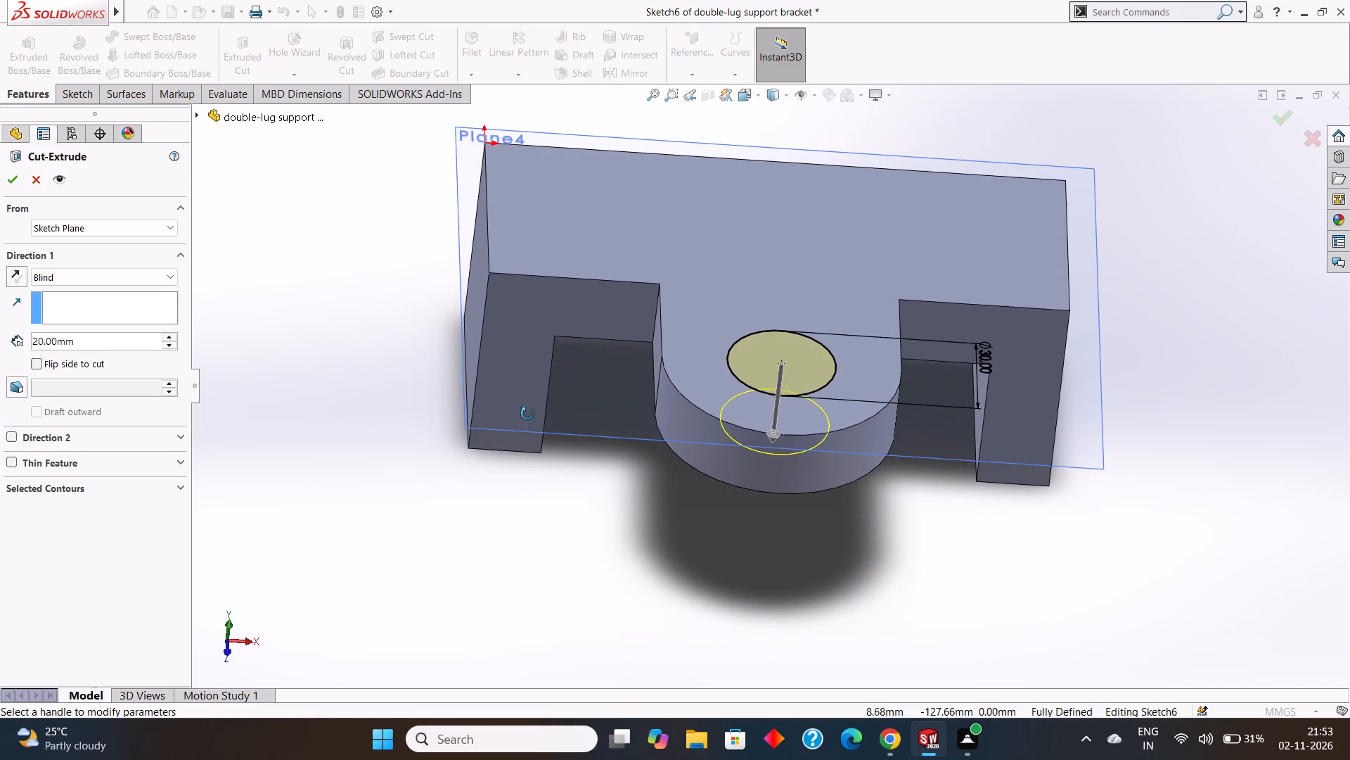
{"action": "middle_click_drag", "start_coordinate": [527, 414], "coordinate": [529, 315]}
{"action": "middle_click_drag", "start_coordinate": [520, 393], "coordinate": [520, 367]}
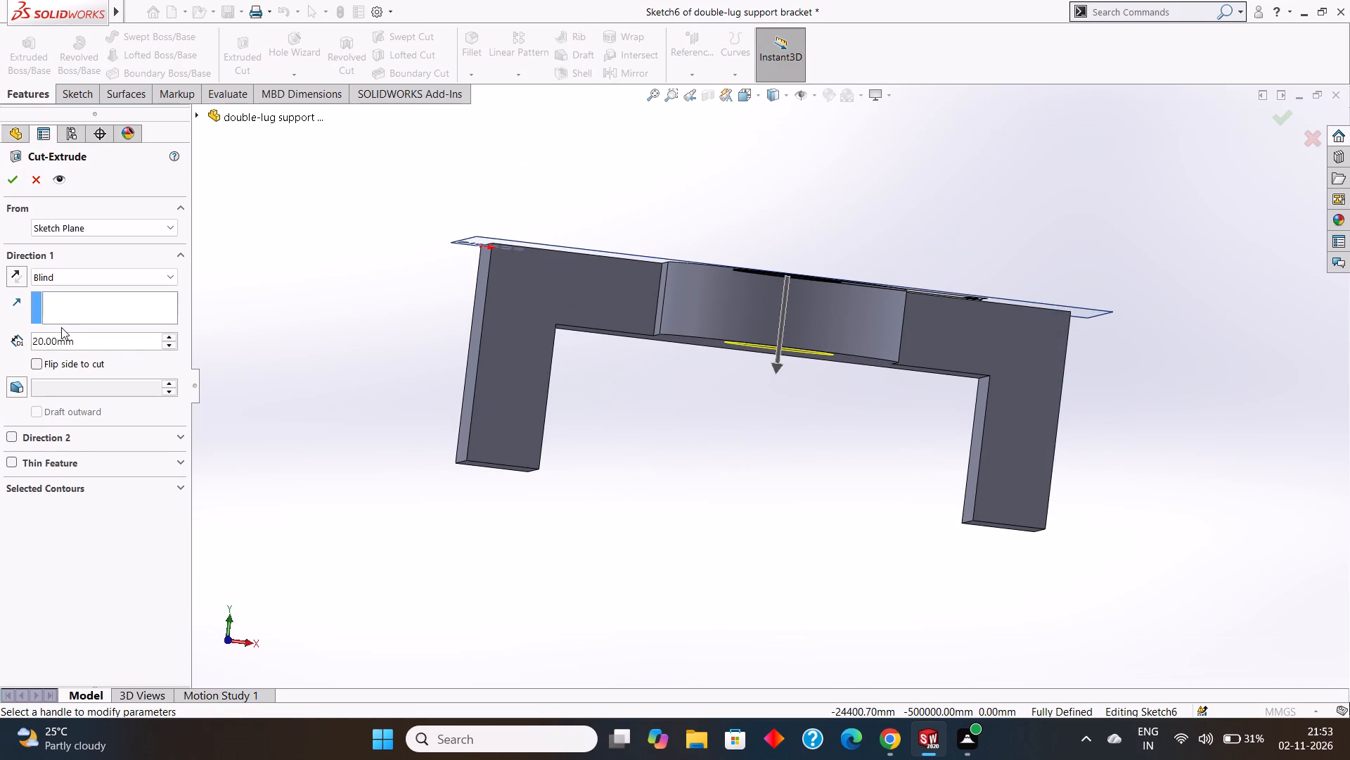
{"action": "left_click", "coordinate": [18, 184]}
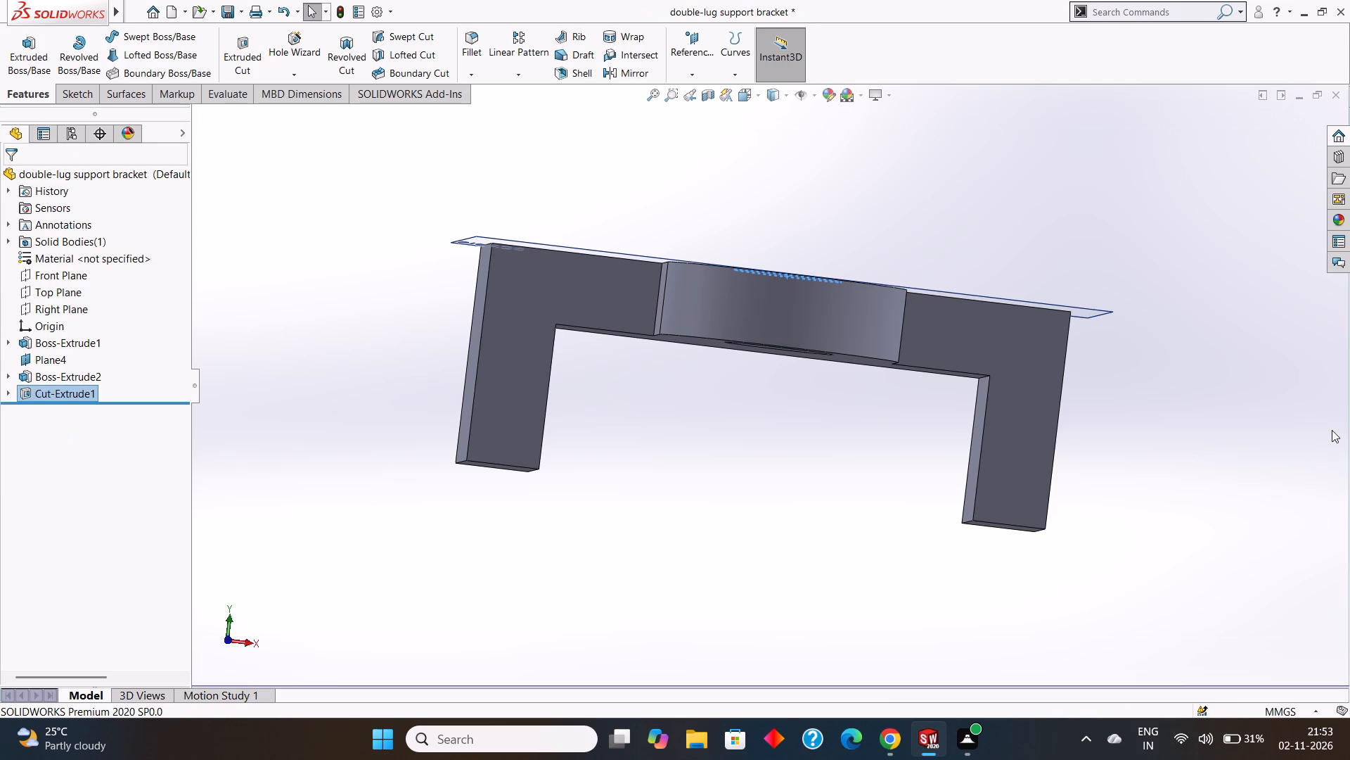
Hide Plane4 on the bracket's top face.
{"action": "middle_click_drag", "start_coordinate": [851, 485], "coordinate": [831, 623]}
{"action": "middle_click_drag", "start_coordinate": [825, 605], "coordinate": [828, 612]}
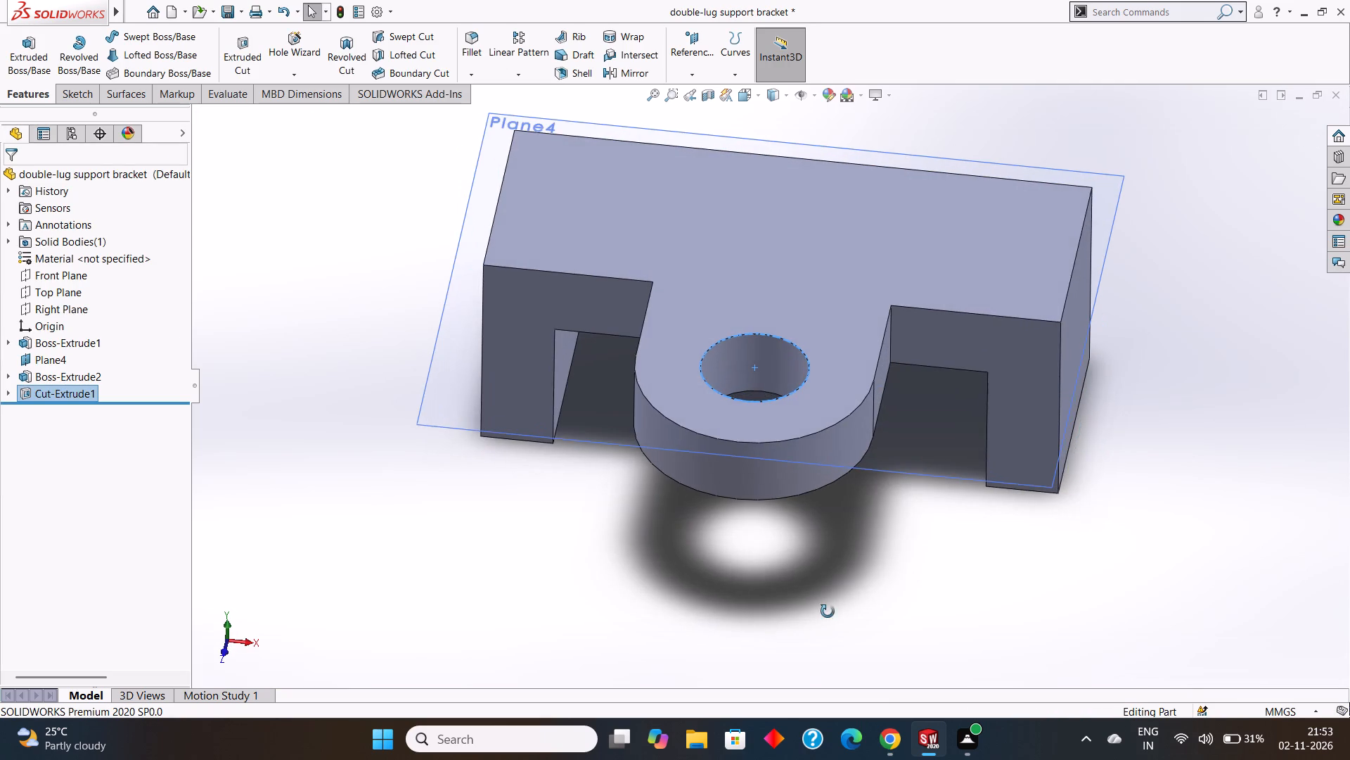
{"action": "middle_click_drag", "start_coordinate": [828, 612], "coordinate": [837, 640]}
{"action": "middle_click", "coordinate": [840, 625]}
{"action": "left_click", "coordinate": [1146, 472]}
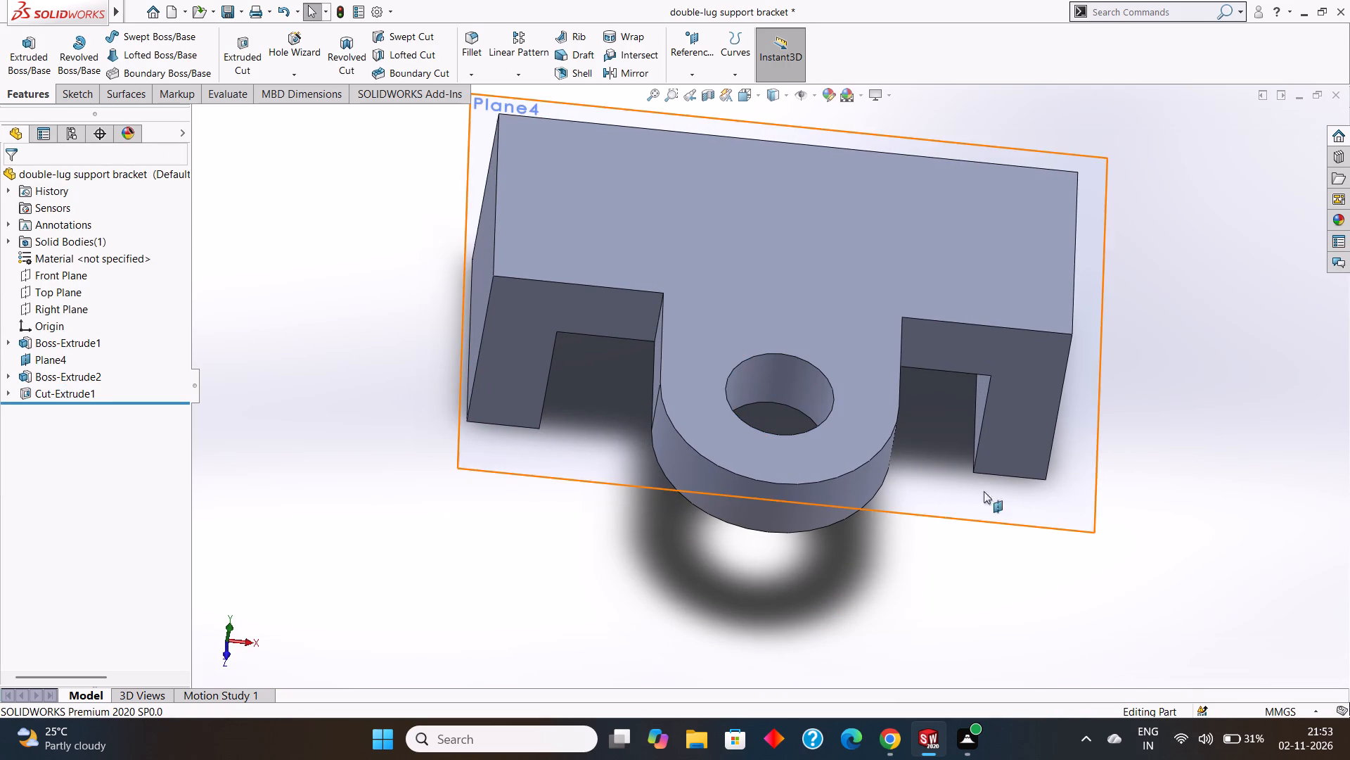
{"action": "right_click", "coordinate": [1062, 494]}
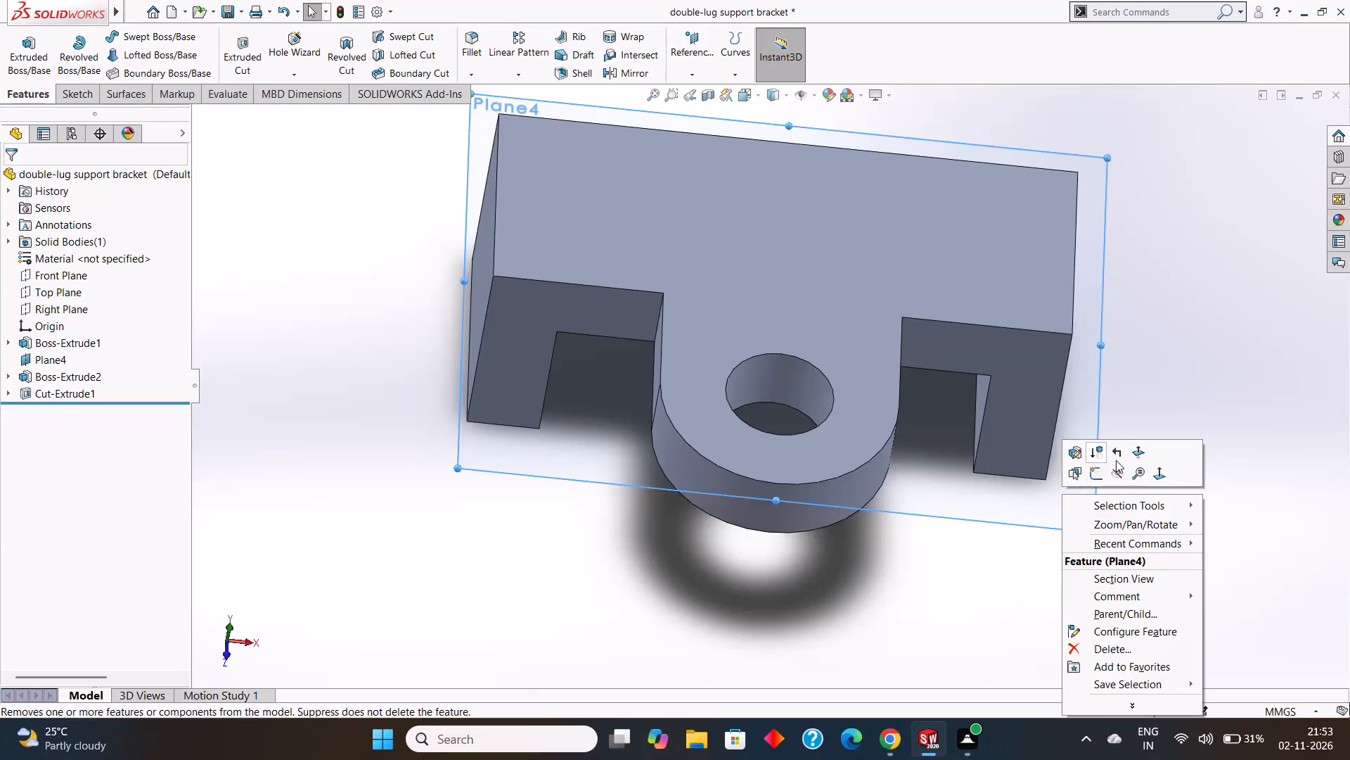
{"action": "left_click", "coordinate": [1120, 476]}
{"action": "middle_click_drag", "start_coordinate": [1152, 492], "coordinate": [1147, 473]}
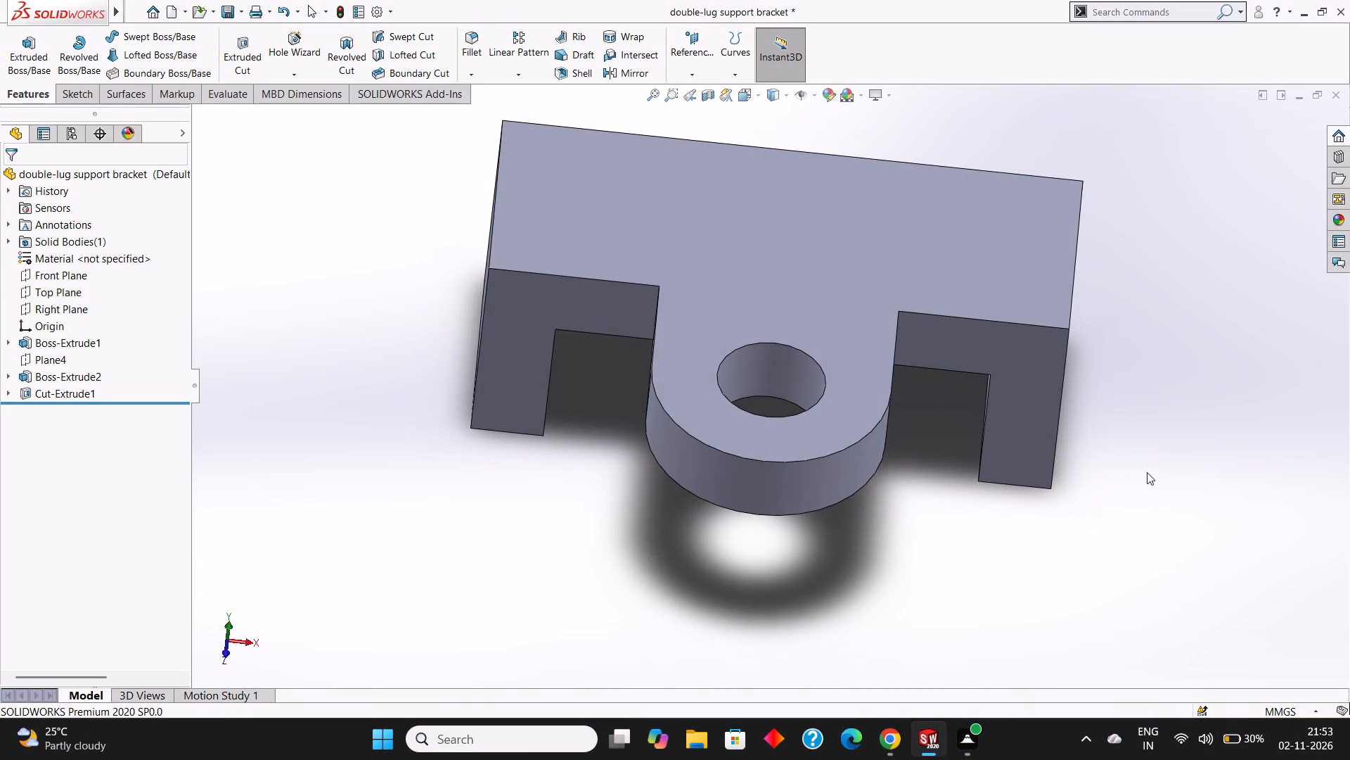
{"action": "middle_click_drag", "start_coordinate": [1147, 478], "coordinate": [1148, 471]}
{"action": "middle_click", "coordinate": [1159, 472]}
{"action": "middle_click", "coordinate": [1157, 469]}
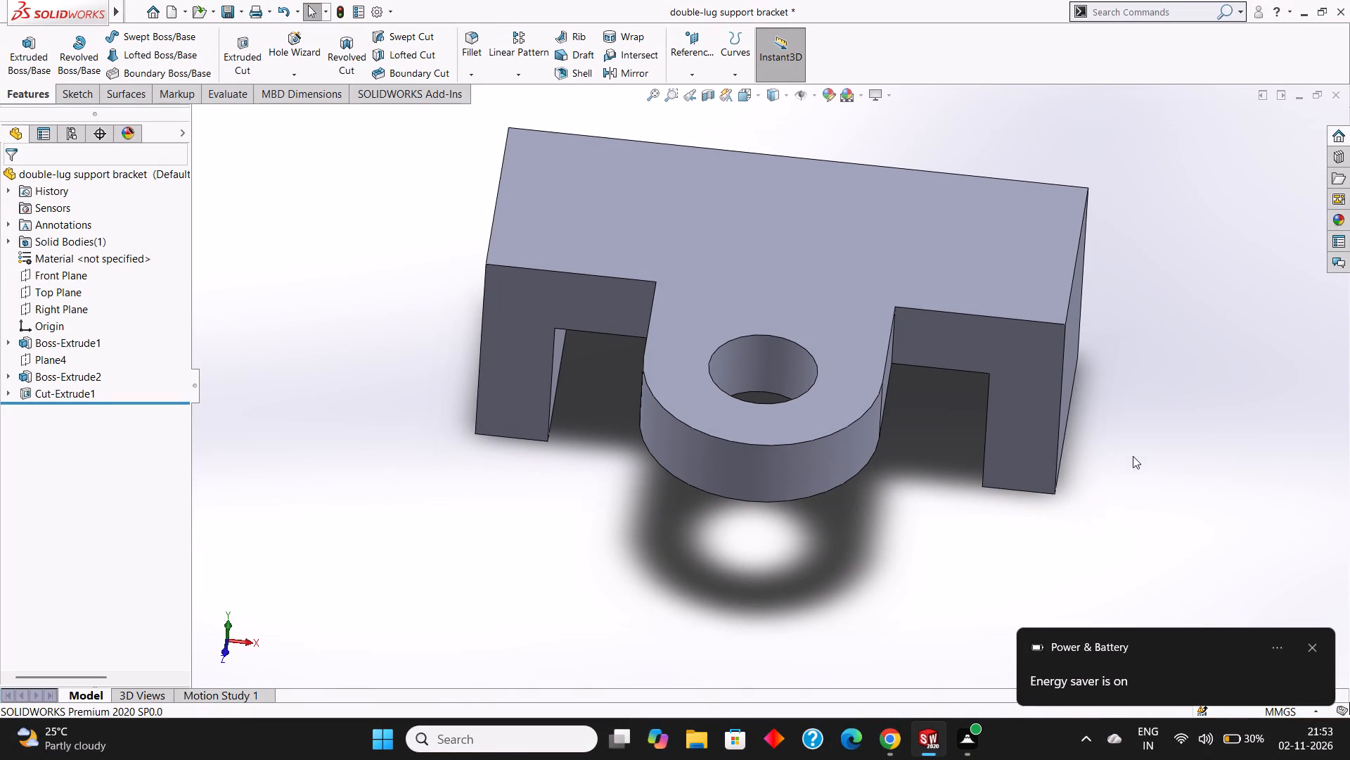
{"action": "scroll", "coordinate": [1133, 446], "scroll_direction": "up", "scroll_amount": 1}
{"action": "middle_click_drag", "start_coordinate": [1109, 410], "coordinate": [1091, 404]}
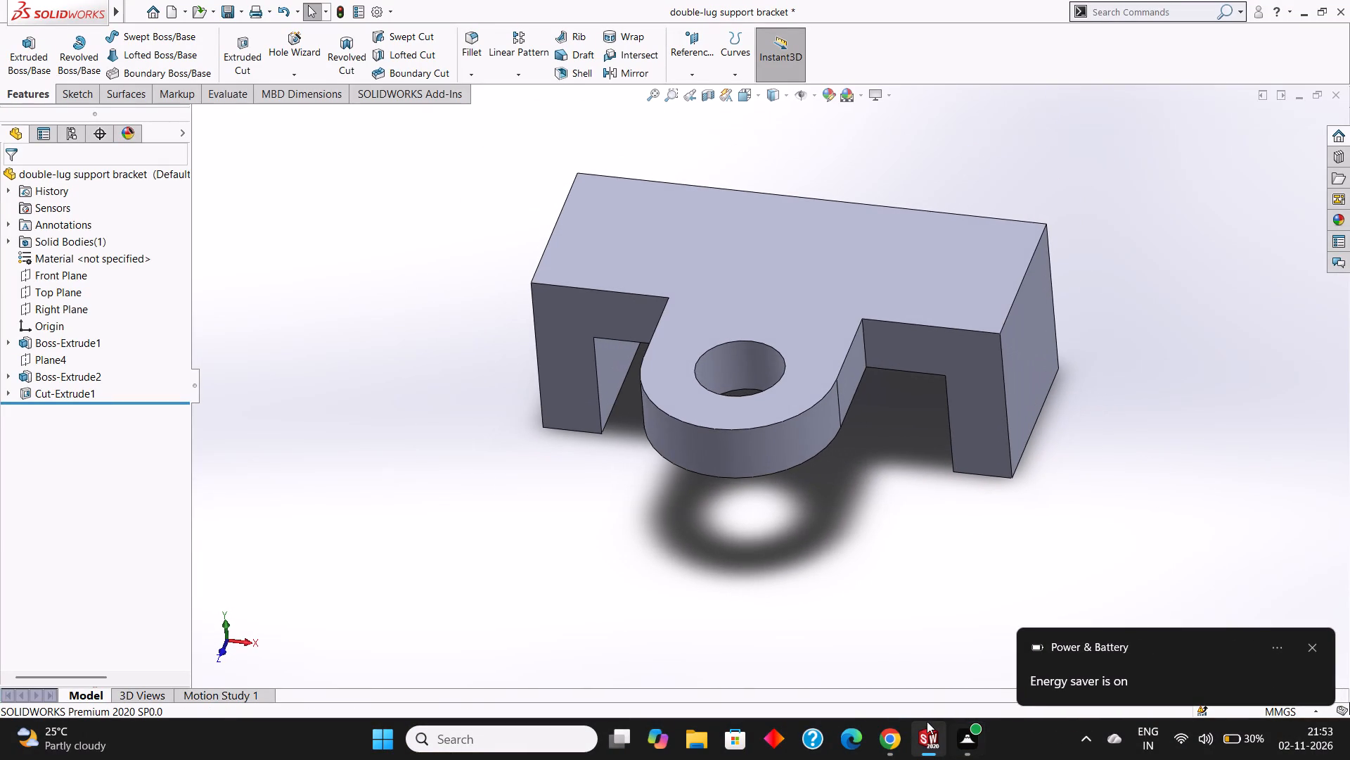
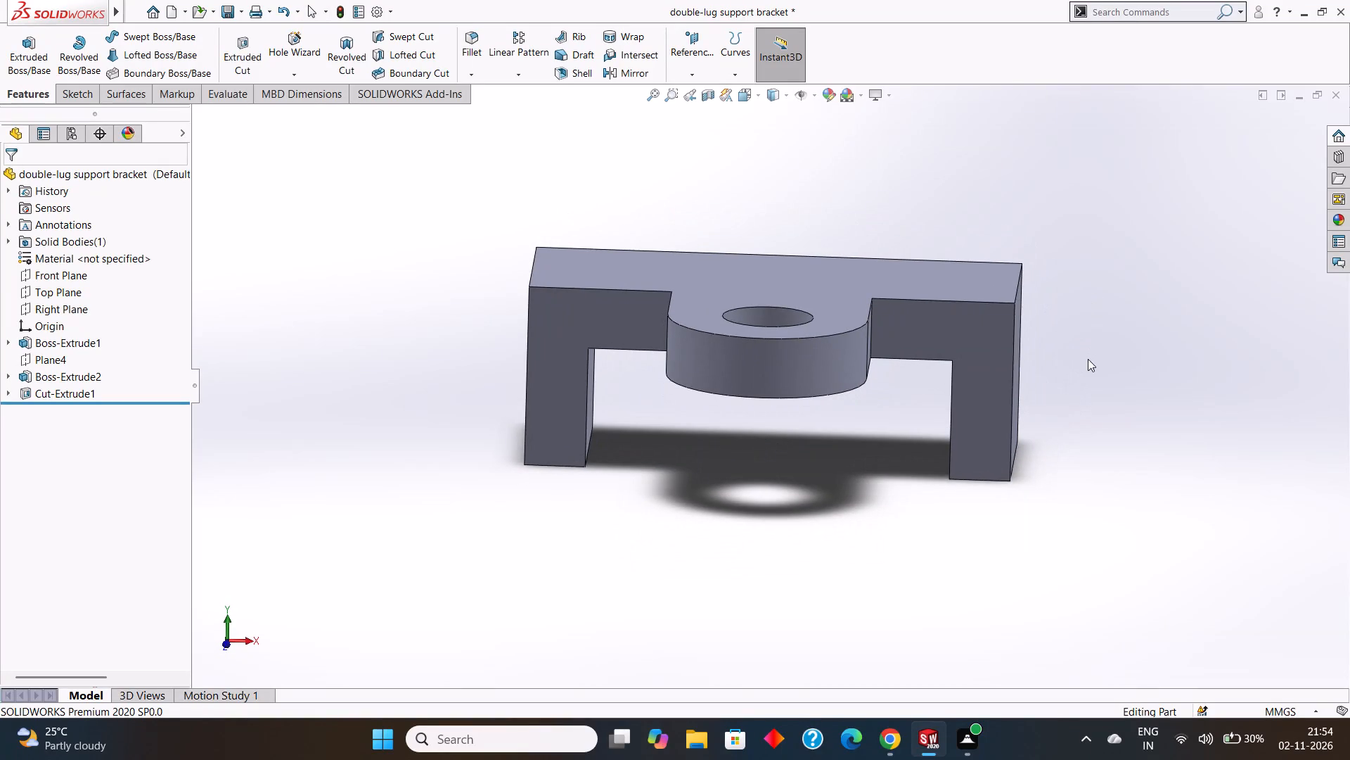
Examine the bracket's rounded lug and its 30 mm through-hole from above, the front and the side.
{"action": "middle_click_drag", "start_coordinate": [1091, 372], "coordinate": [1084, 407]}
{"action": "middle_click_drag", "start_coordinate": [1109, 406], "coordinate": [1095, 421]}
{"action": "middle_click_drag", "start_coordinate": [1090, 415], "coordinate": [1095, 437]}
{"action": "scroll", "coordinate": [1095, 437], "scroll_direction": "down", "scroll_amount": 1}
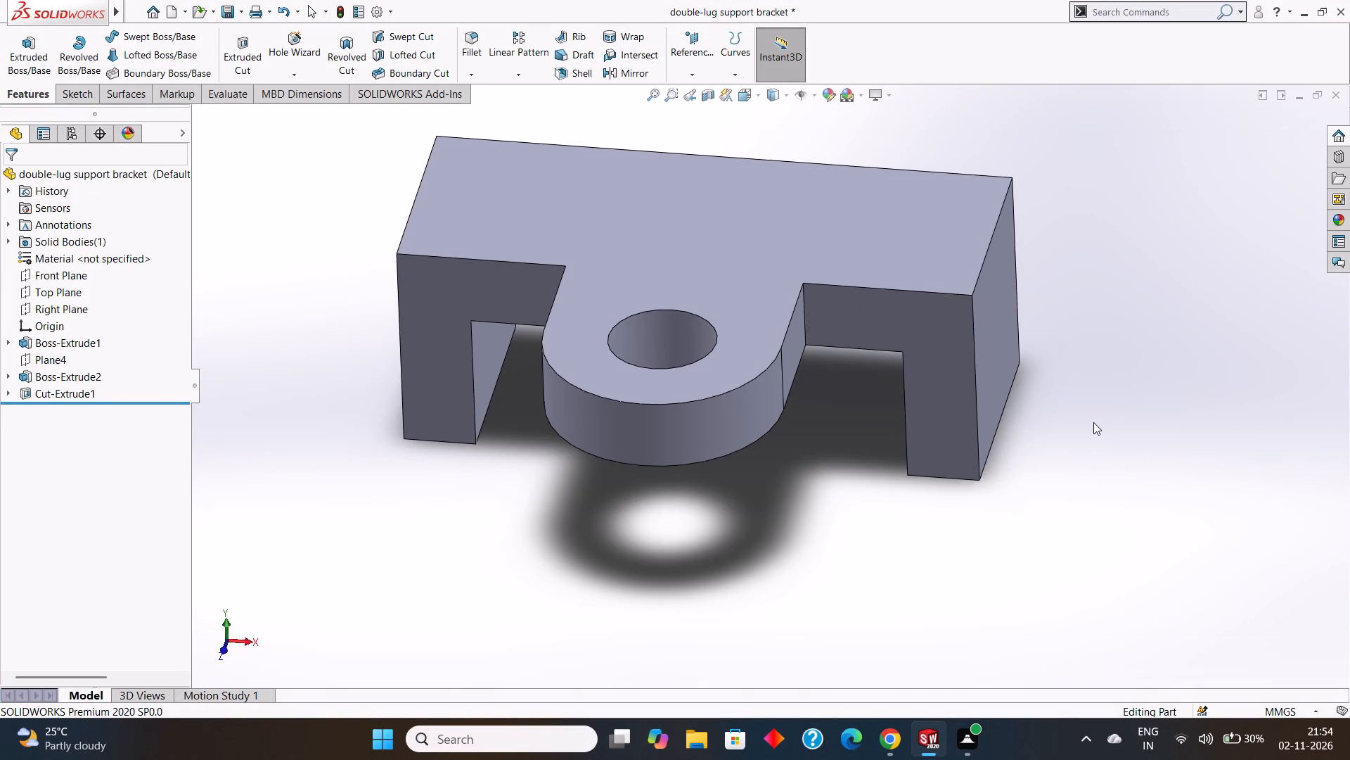
{"action": "middle_click_drag", "start_coordinate": [1093, 422], "coordinate": [1094, 443]}
{"action": "scroll", "coordinate": [1093, 439], "scroll_direction": "up", "scroll_amount": 2}
{"action": "middle_click_drag", "start_coordinate": [1092, 436], "coordinate": [1100, 412]}
{"action": "middle_click_drag", "start_coordinate": [1096, 406], "coordinate": [1095, 408]}
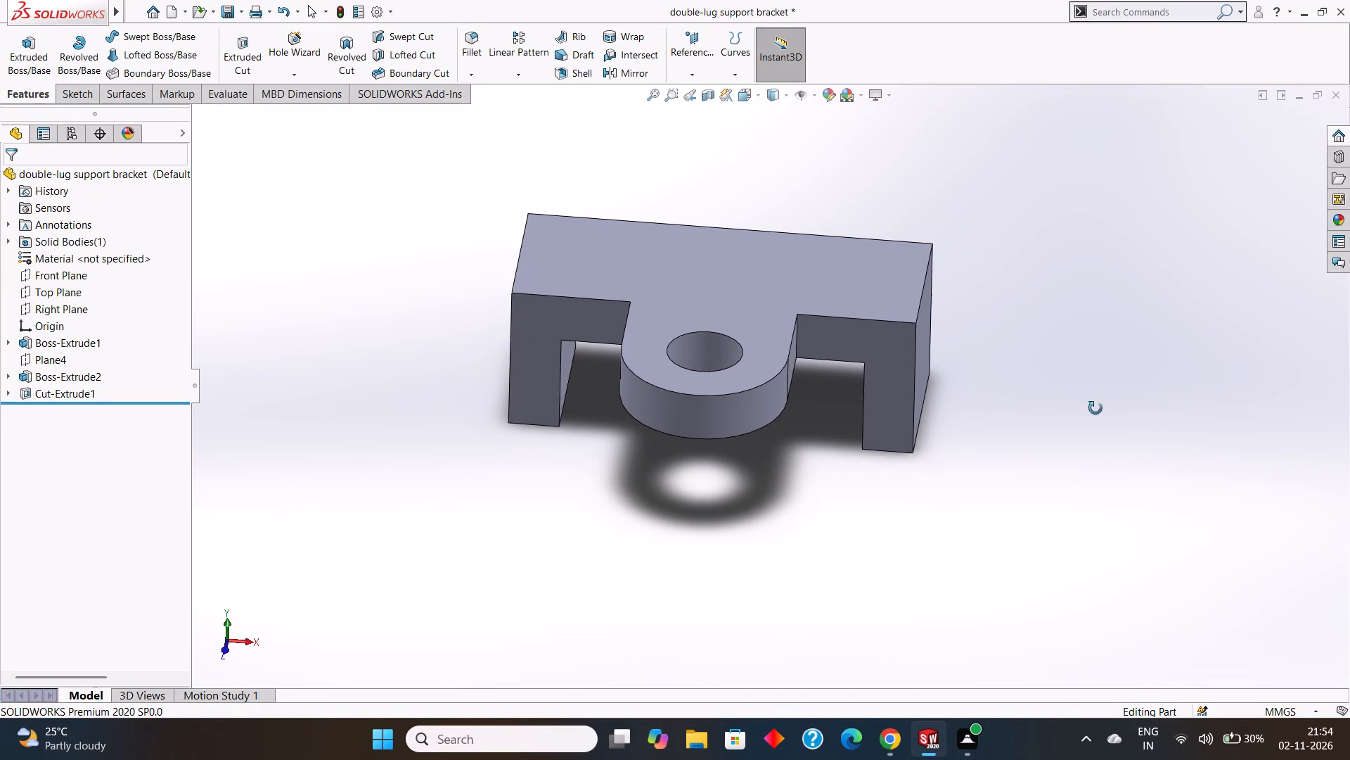
{"action": "middle_click_drag", "start_coordinate": [1095, 408], "coordinate": [1100, 419]}
{"action": "middle_click", "coordinate": [1100, 417]}
{"action": "middle_click_drag", "start_coordinate": [1097, 421], "coordinate": [1098, 433]}
{"action": "middle_click_drag", "start_coordinate": [1095, 433], "coordinate": [1076, 436]}
{"action": "middle_click_drag", "start_coordinate": [1060, 406], "coordinate": [1071, 445]}
{"action": "middle_click_drag", "start_coordinate": [1061, 400], "coordinate": [1066, 442]}
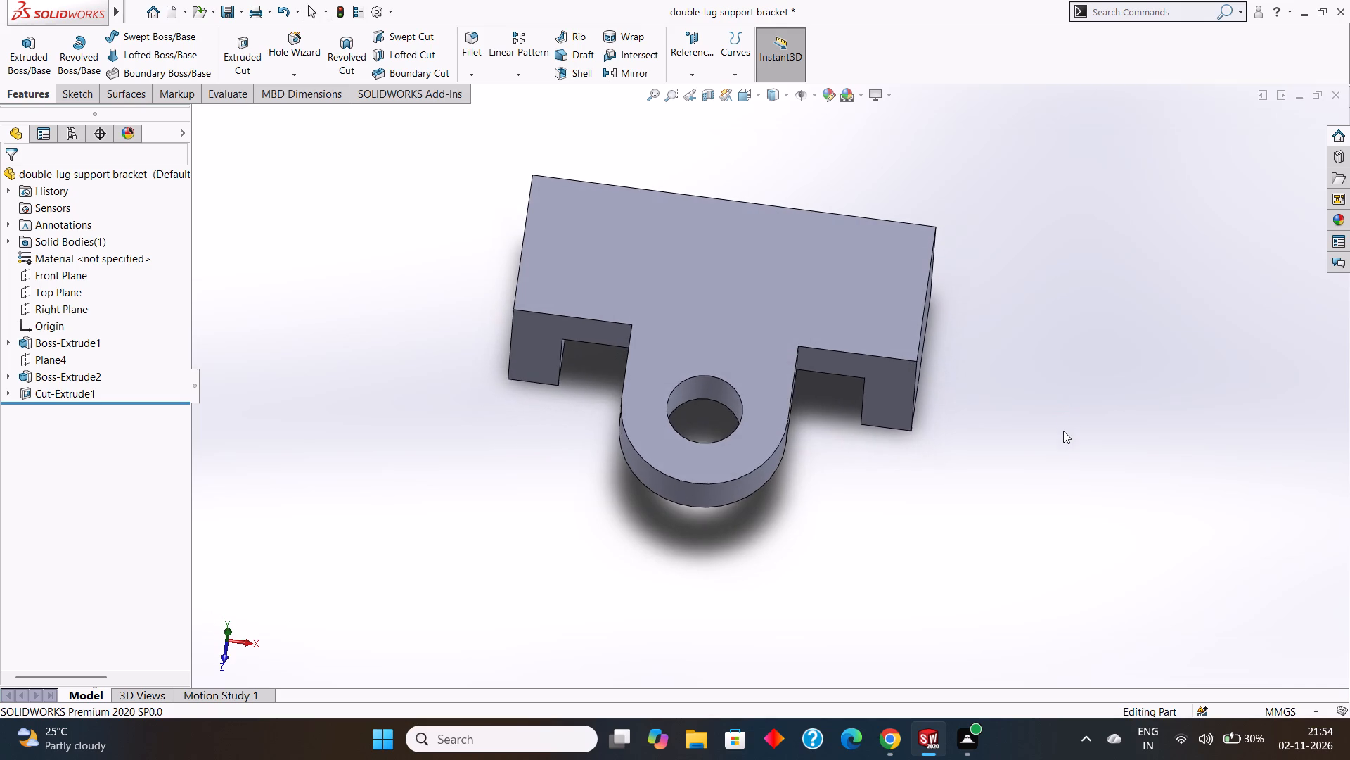
{"action": "middle_click_drag", "start_coordinate": [1063, 426], "coordinate": [1067, 457]}
{"action": "middle_click_drag", "start_coordinate": [1062, 411], "coordinate": [1064, 460]}
{"action": "middle_click_drag", "start_coordinate": [1032, 400], "coordinate": [1032, 431]}
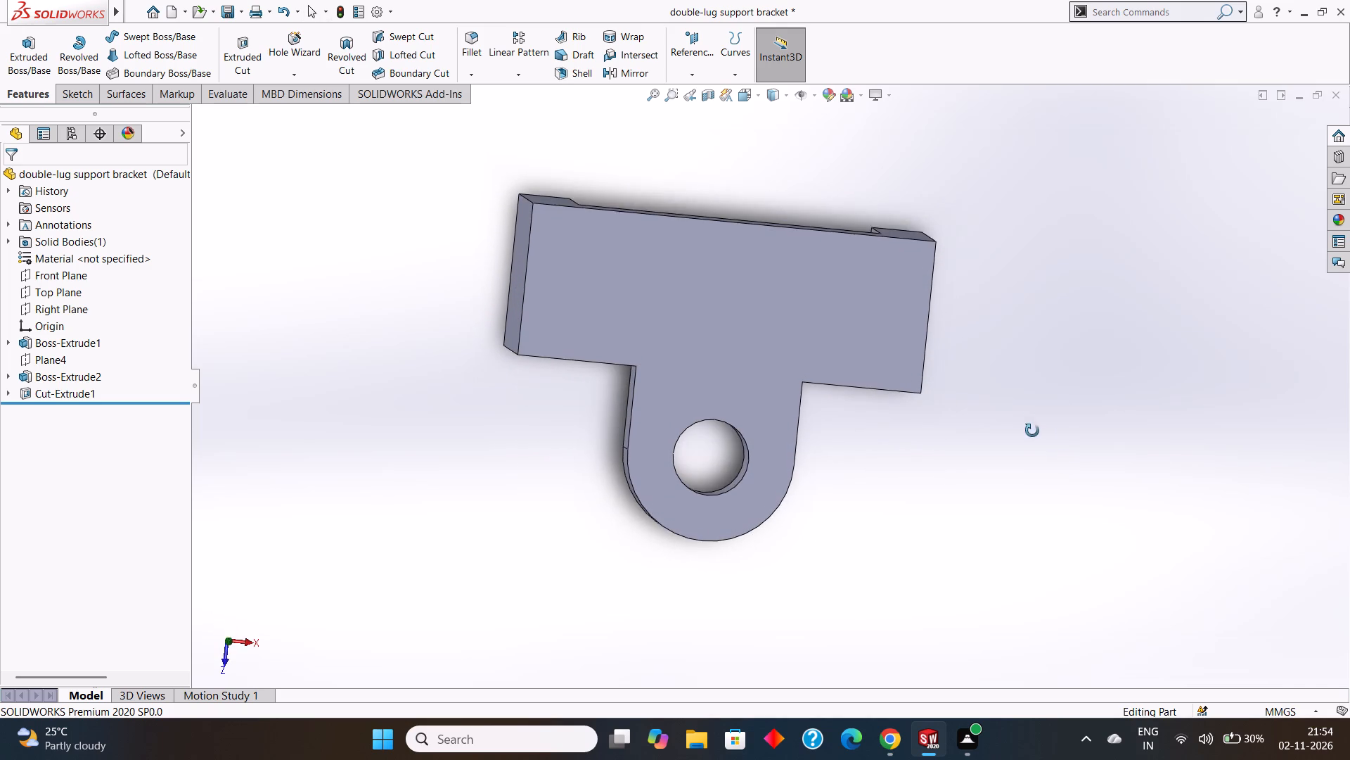
{"action": "middle_click_drag", "start_coordinate": [1032, 431], "coordinate": [1032, 431]}
{"action": "middle_click_drag", "start_coordinate": [1030, 433], "coordinate": [1006, 431]}
{"action": "middle_click", "coordinate": [998, 422]}
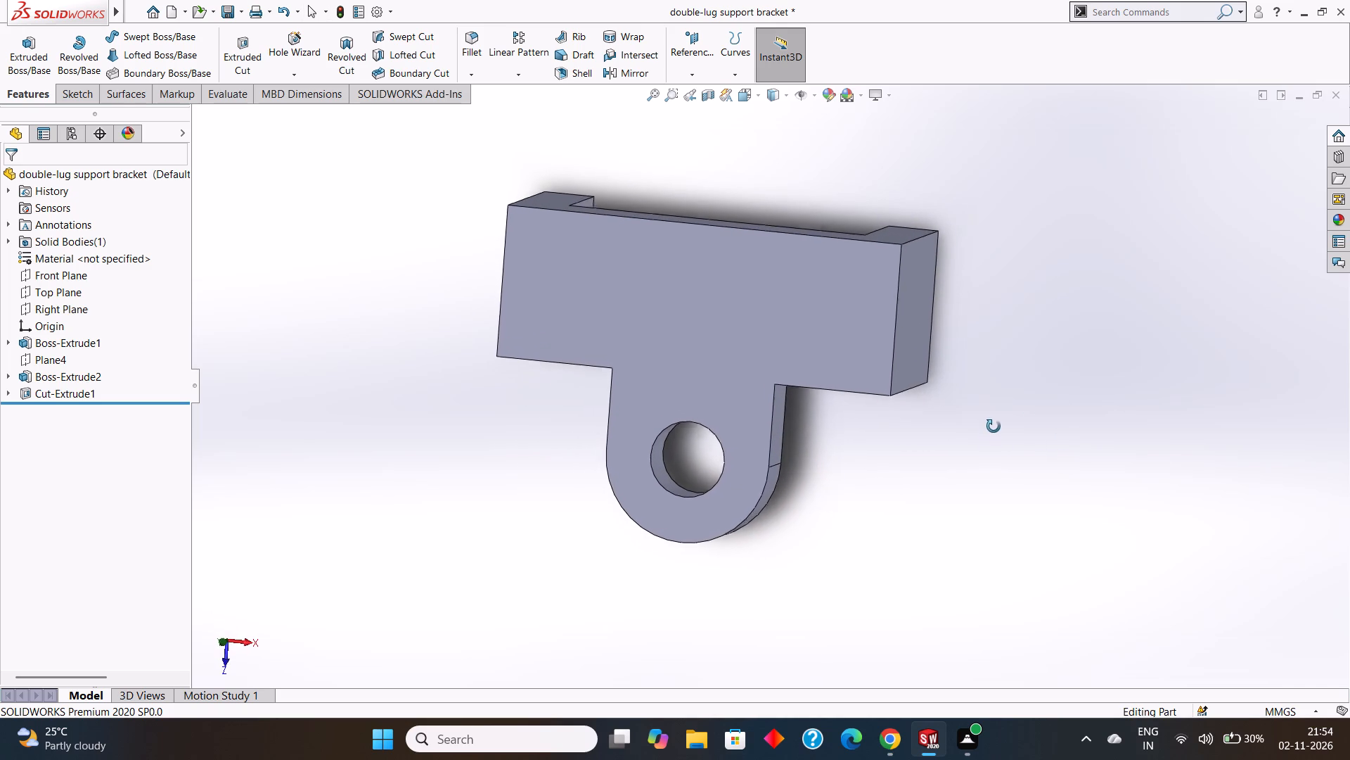
{"action": "middle_click", "coordinate": [995, 425]}
{"action": "middle_click_drag", "start_coordinate": [995, 423], "coordinate": [995, 412]}
{"action": "middle_click", "coordinate": [994, 415]}
{"action": "middle_click", "coordinate": [991, 412]}
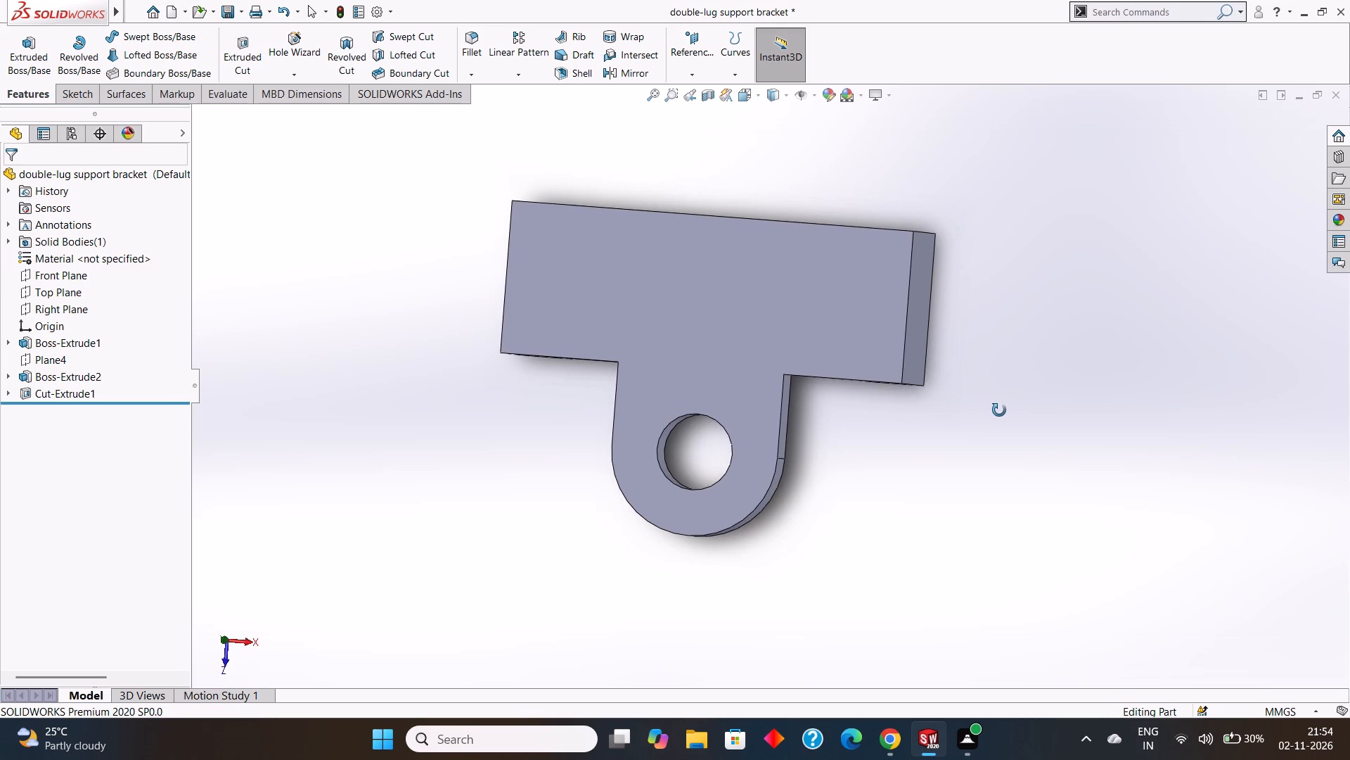
{"action": "middle_click_drag", "start_coordinate": [991, 414], "coordinate": [1005, 427]}
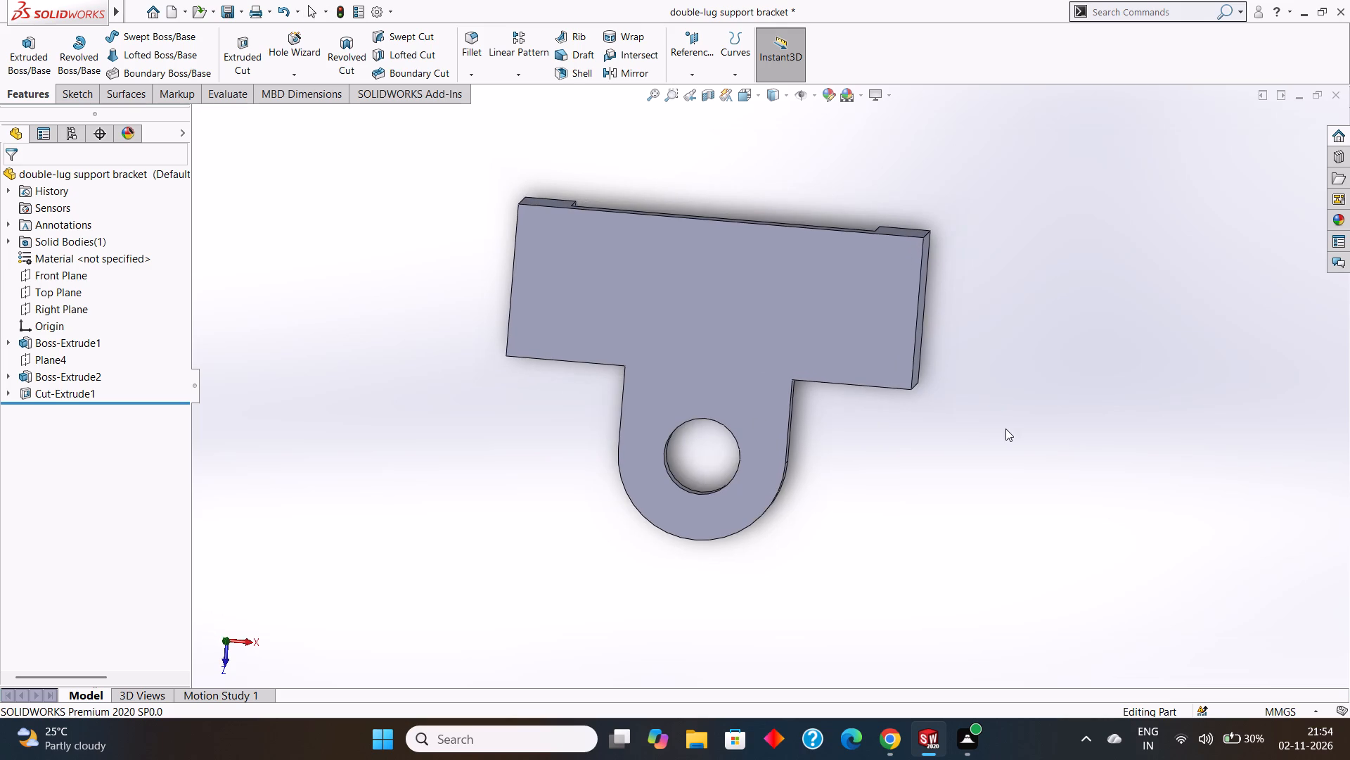
{"action": "middle_click_drag", "start_coordinate": [1005, 429], "coordinate": [1000, 418]}
{"action": "middle_click_drag", "start_coordinate": [998, 421], "coordinate": [997, 411]}
{"action": "middle_click_drag", "start_coordinate": [987, 428], "coordinate": [983, 414]}
{"action": "middle_click_drag", "start_coordinate": [983, 414], "coordinate": [984, 424]}
{"action": "middle_click_drag", "start_coordinate": [984, 424], "coordinate": [984, 405]}
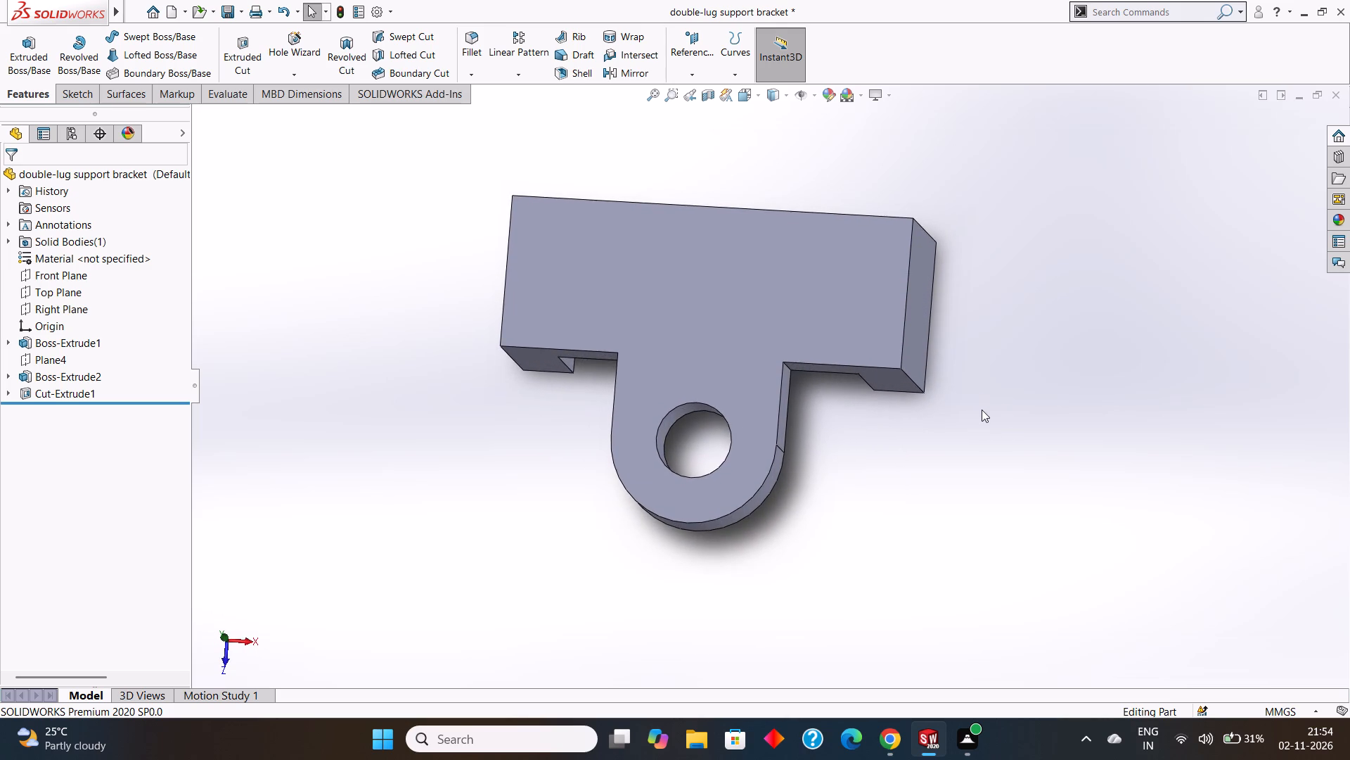
{"action": "middle_click_drag", "start_coordinate": [982, 410], "coordinate": [973, 367]}
{"action": "scroll", "coordinate": [972, 377], "scroll_direction": "up", "scroll_amount": 1}
{"action": "middle_click_drag", "start_coordinate": [972, 377], "coordinate": [975, 367]}
{"action": "middle_click_drag", "start_coordinate": [973, 376], "coordinate": [969, 369]}
{"action": "middle_click_drag", "start_coordinate": [968, 376], "coordinate": [964, 370]}
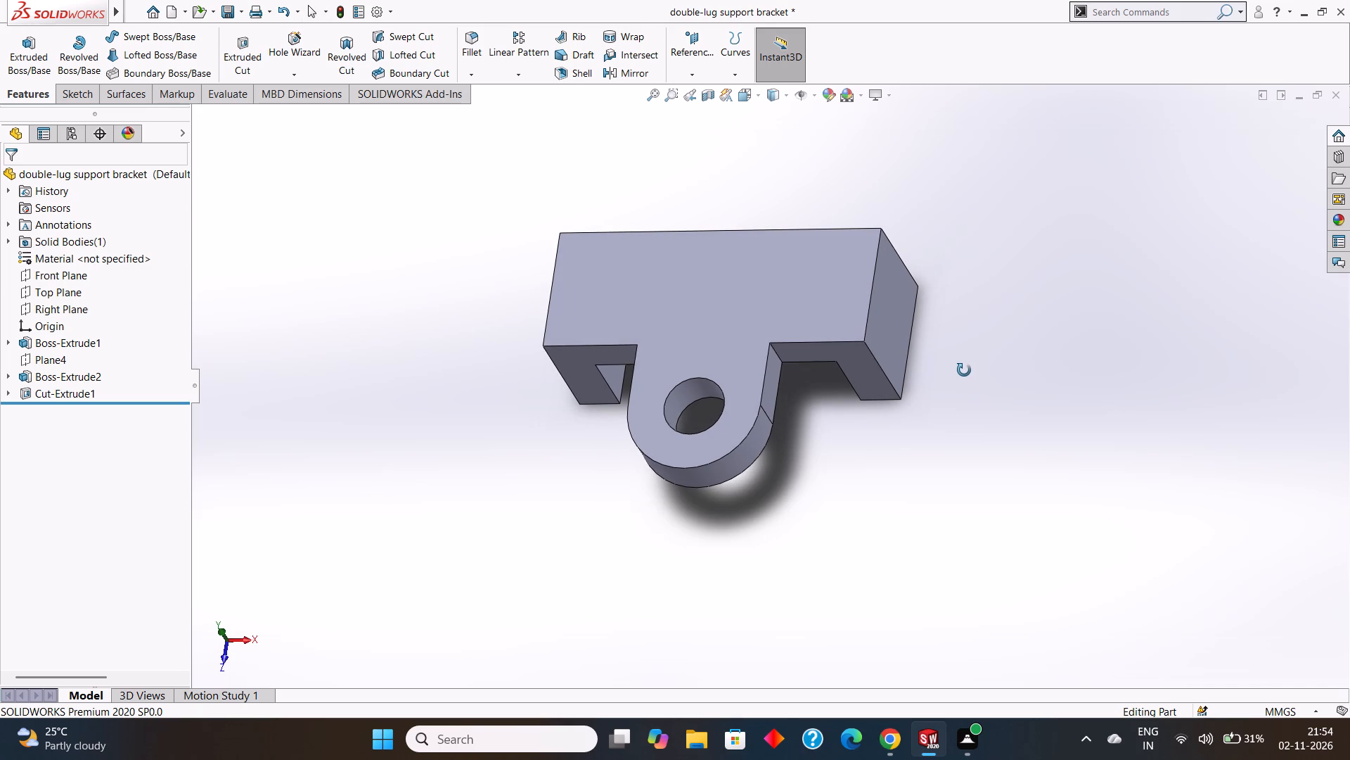
{"action": "middle_click_drag", "start_coordinate": [964, 370], "coordinate": [973, 365]}
{"action": "middle_click_drag", "start_coordinate": [972, 380], "coordinate": [983, 376]}
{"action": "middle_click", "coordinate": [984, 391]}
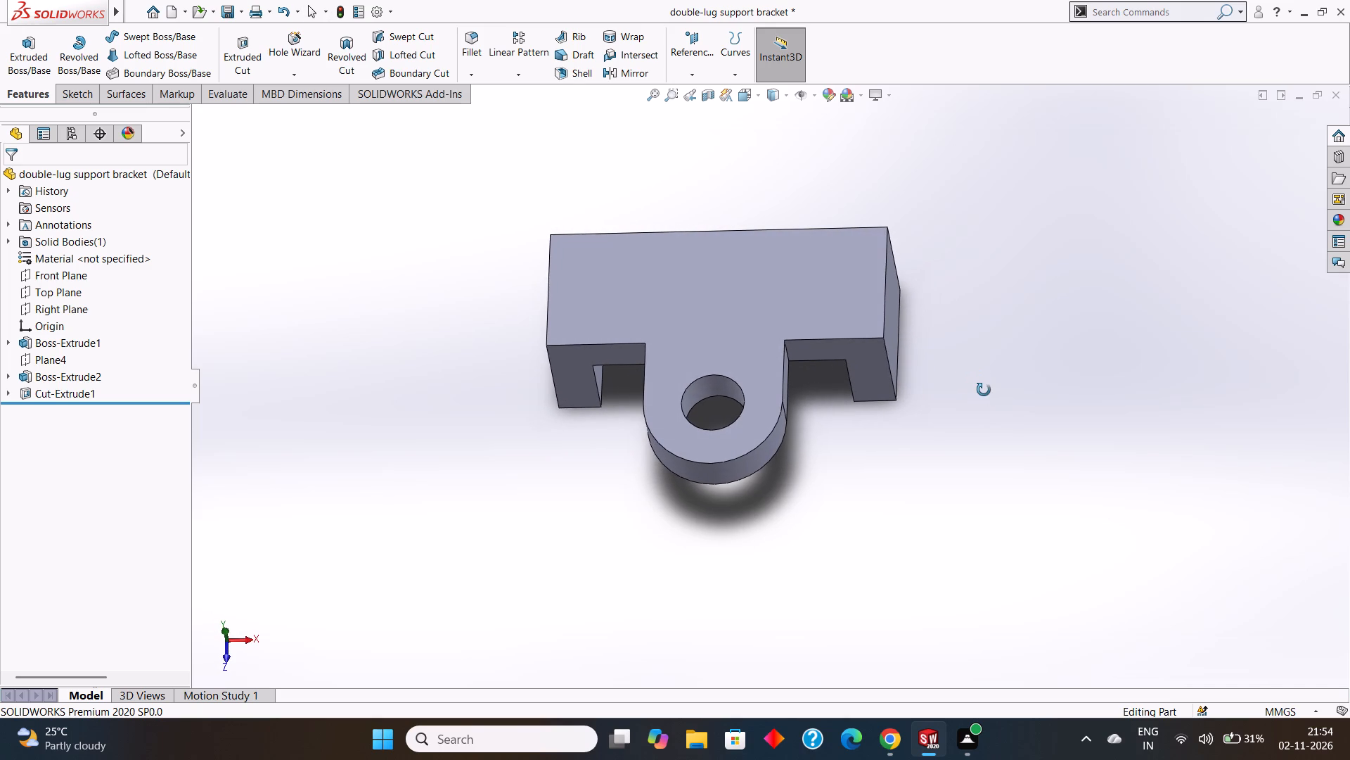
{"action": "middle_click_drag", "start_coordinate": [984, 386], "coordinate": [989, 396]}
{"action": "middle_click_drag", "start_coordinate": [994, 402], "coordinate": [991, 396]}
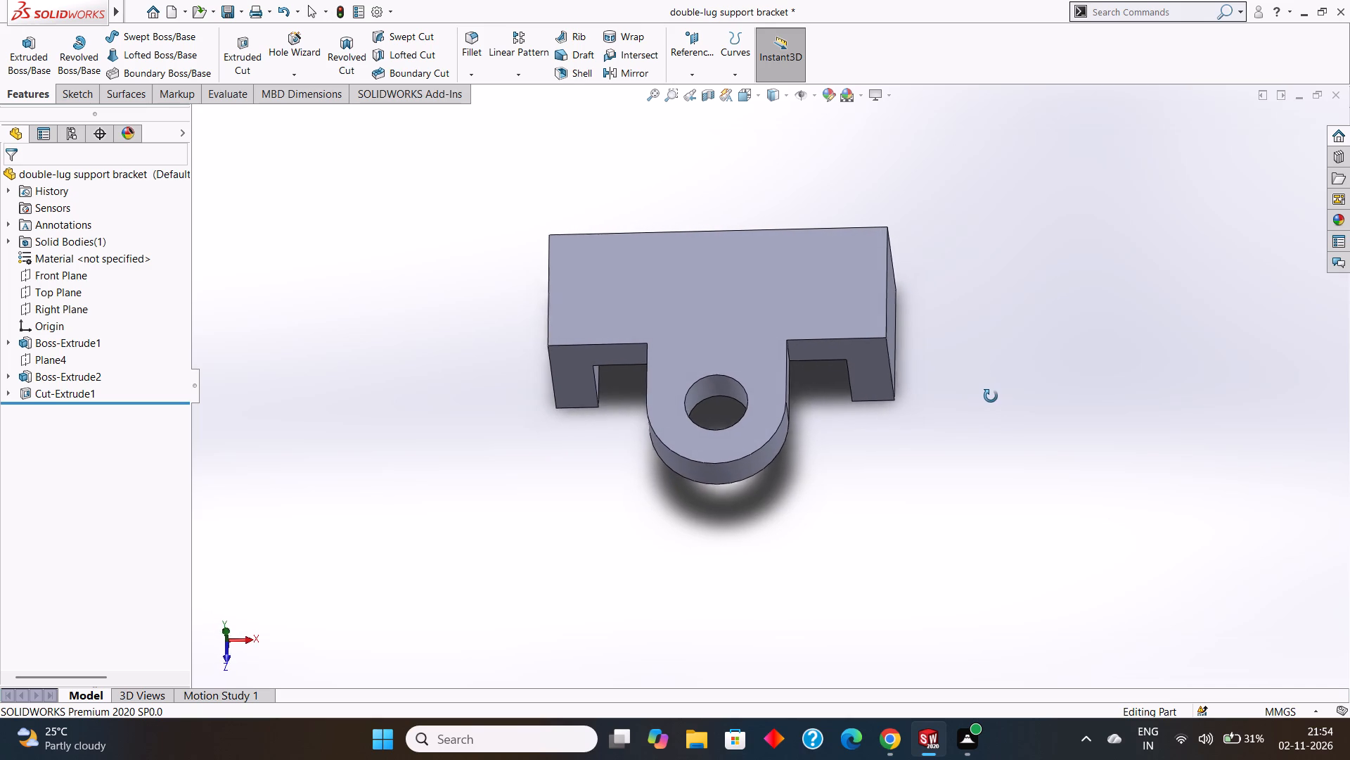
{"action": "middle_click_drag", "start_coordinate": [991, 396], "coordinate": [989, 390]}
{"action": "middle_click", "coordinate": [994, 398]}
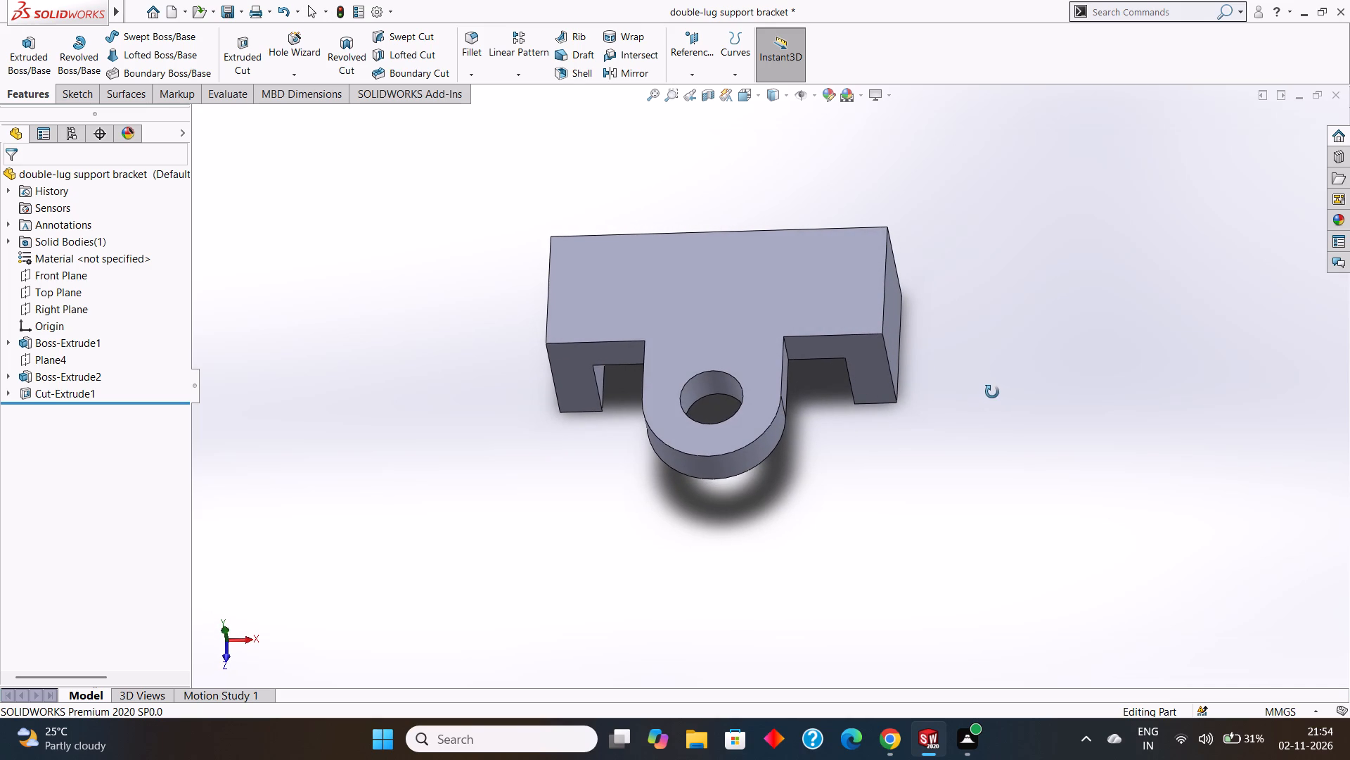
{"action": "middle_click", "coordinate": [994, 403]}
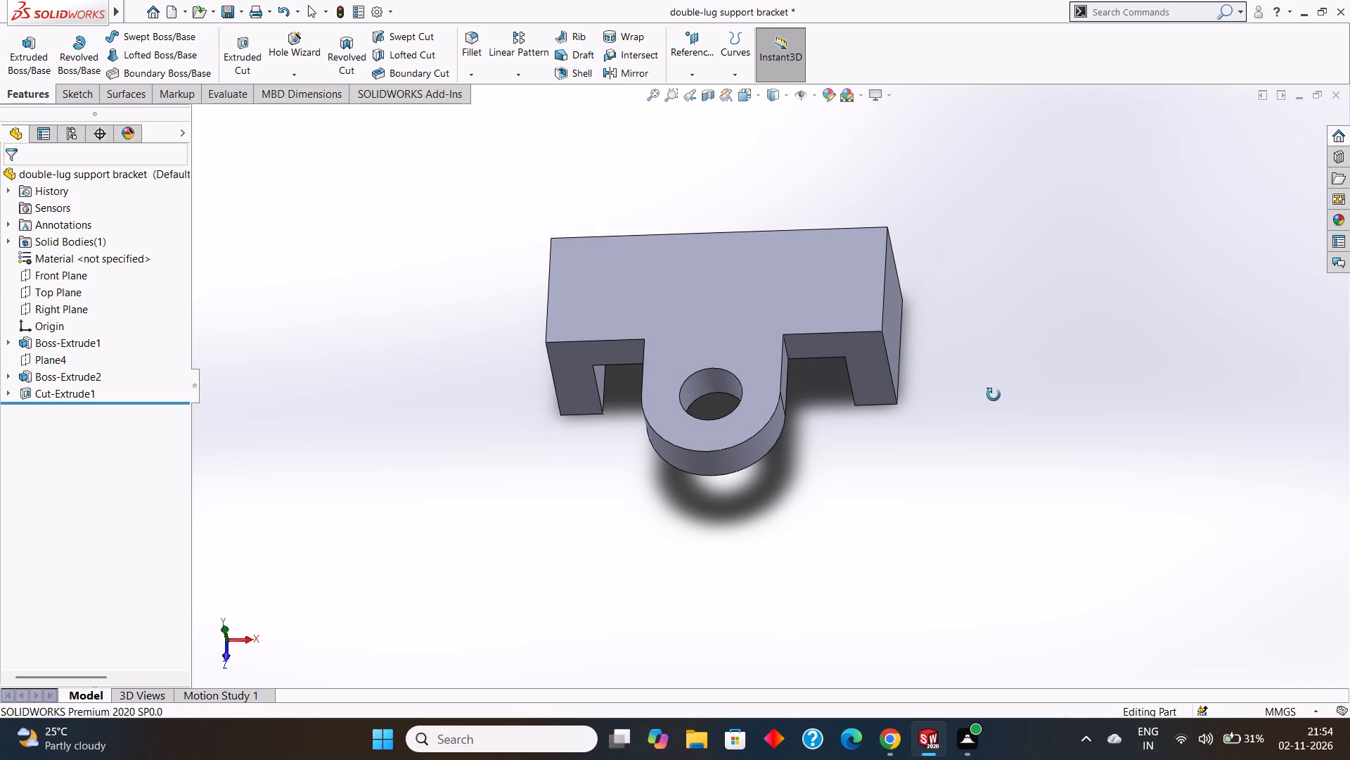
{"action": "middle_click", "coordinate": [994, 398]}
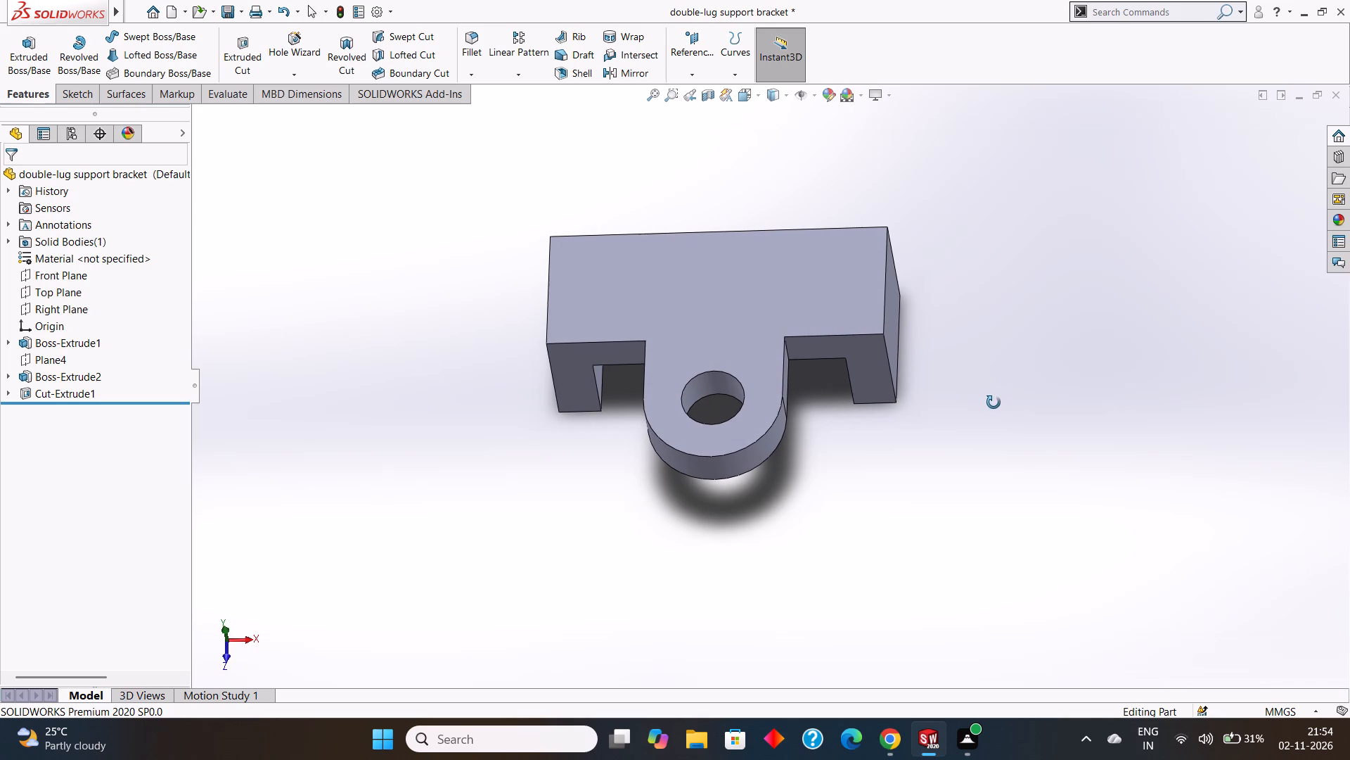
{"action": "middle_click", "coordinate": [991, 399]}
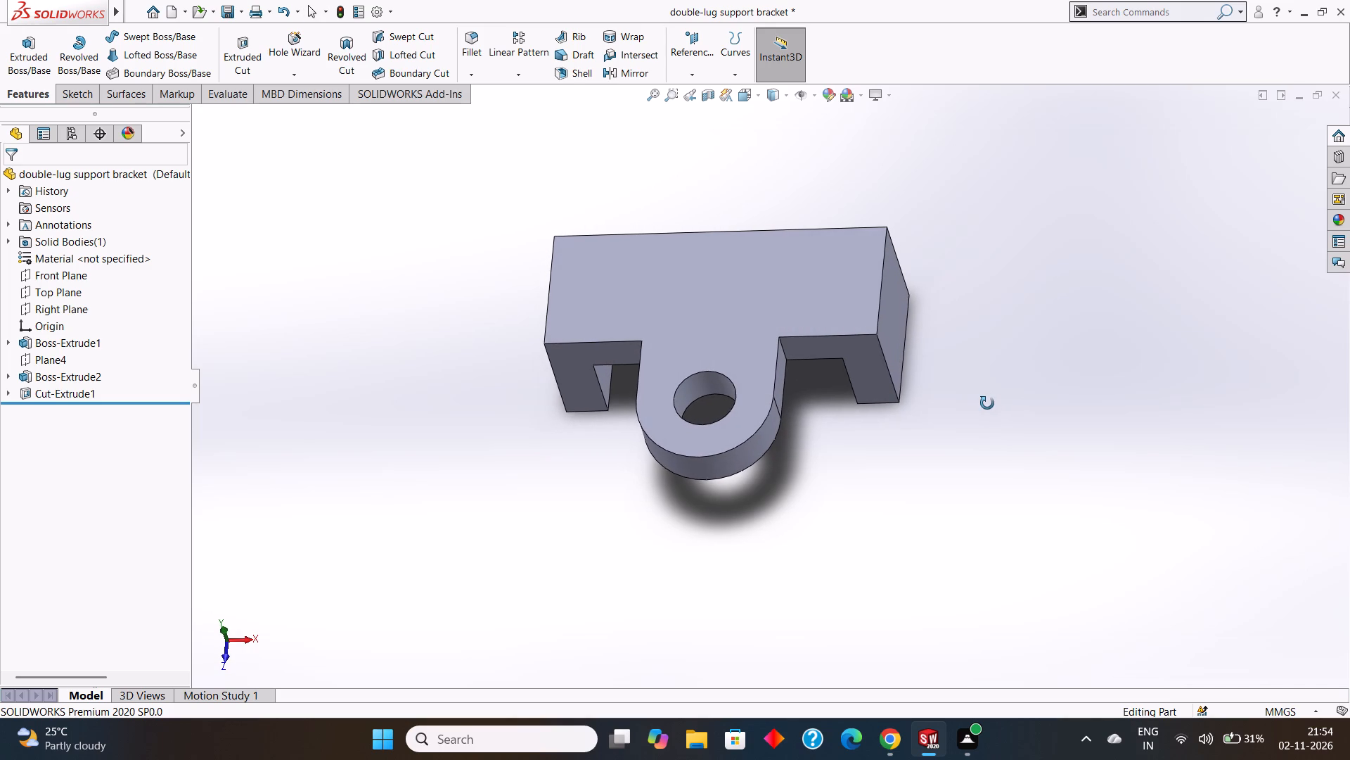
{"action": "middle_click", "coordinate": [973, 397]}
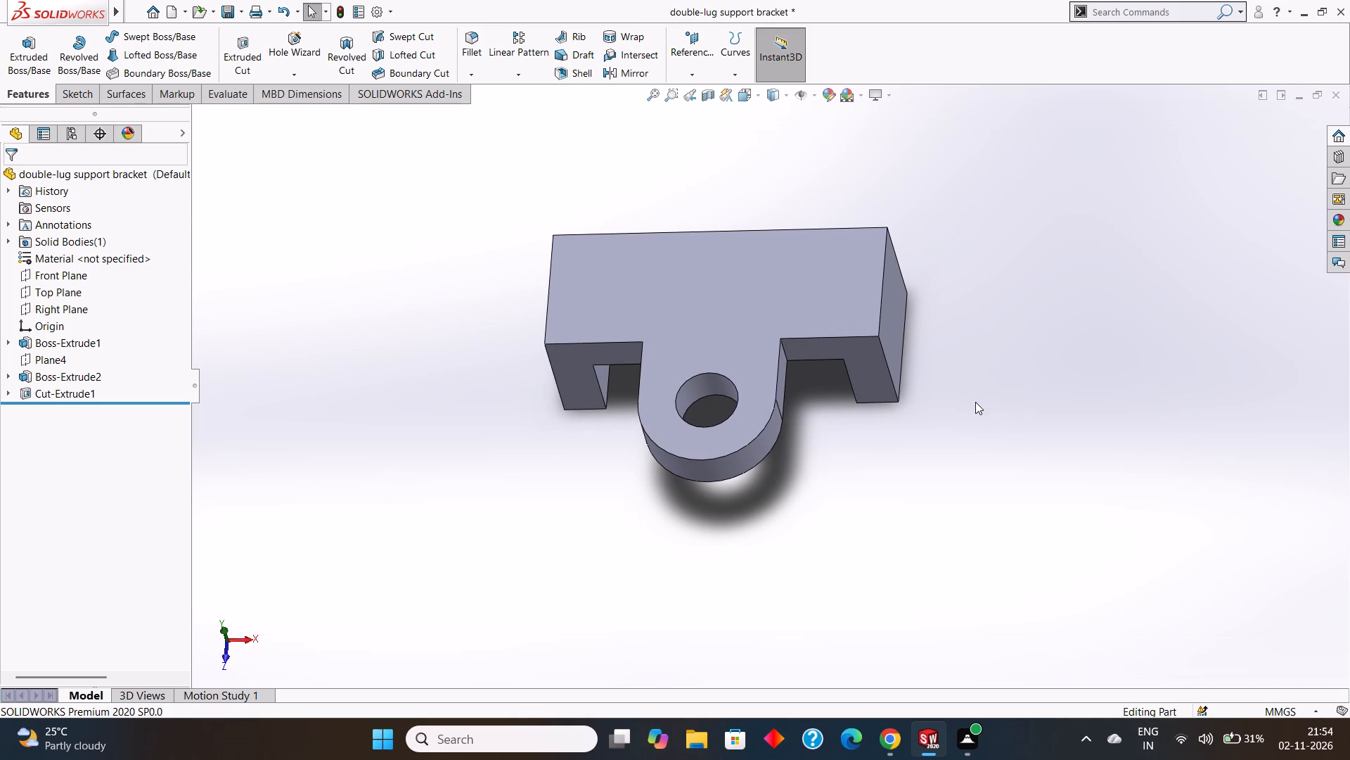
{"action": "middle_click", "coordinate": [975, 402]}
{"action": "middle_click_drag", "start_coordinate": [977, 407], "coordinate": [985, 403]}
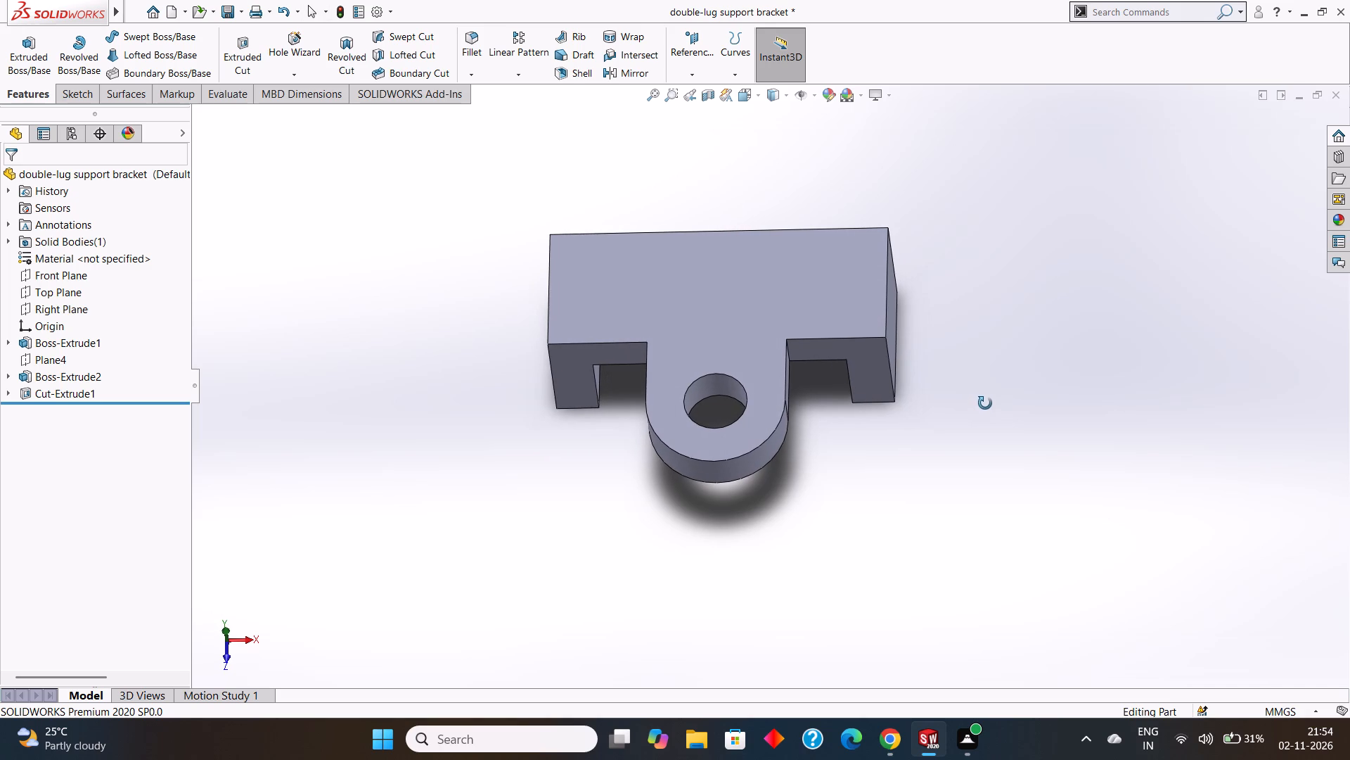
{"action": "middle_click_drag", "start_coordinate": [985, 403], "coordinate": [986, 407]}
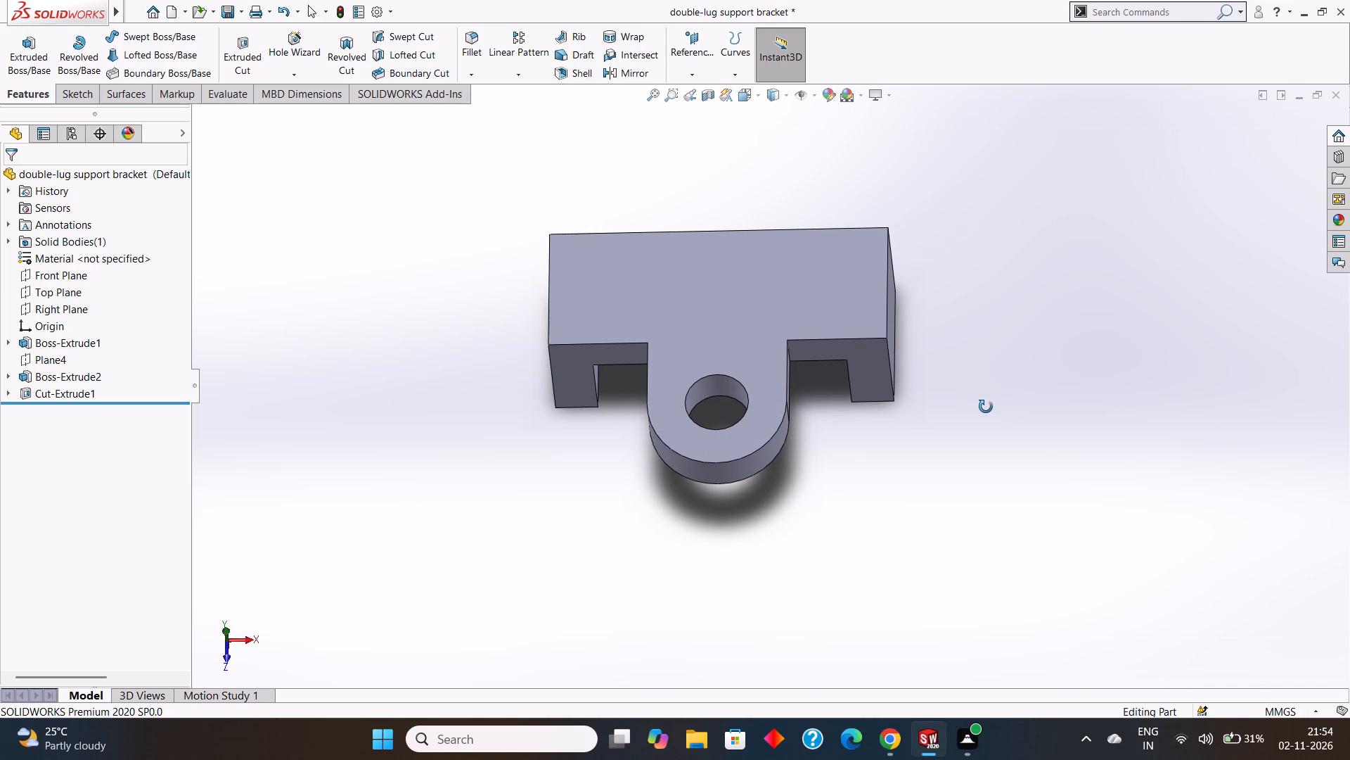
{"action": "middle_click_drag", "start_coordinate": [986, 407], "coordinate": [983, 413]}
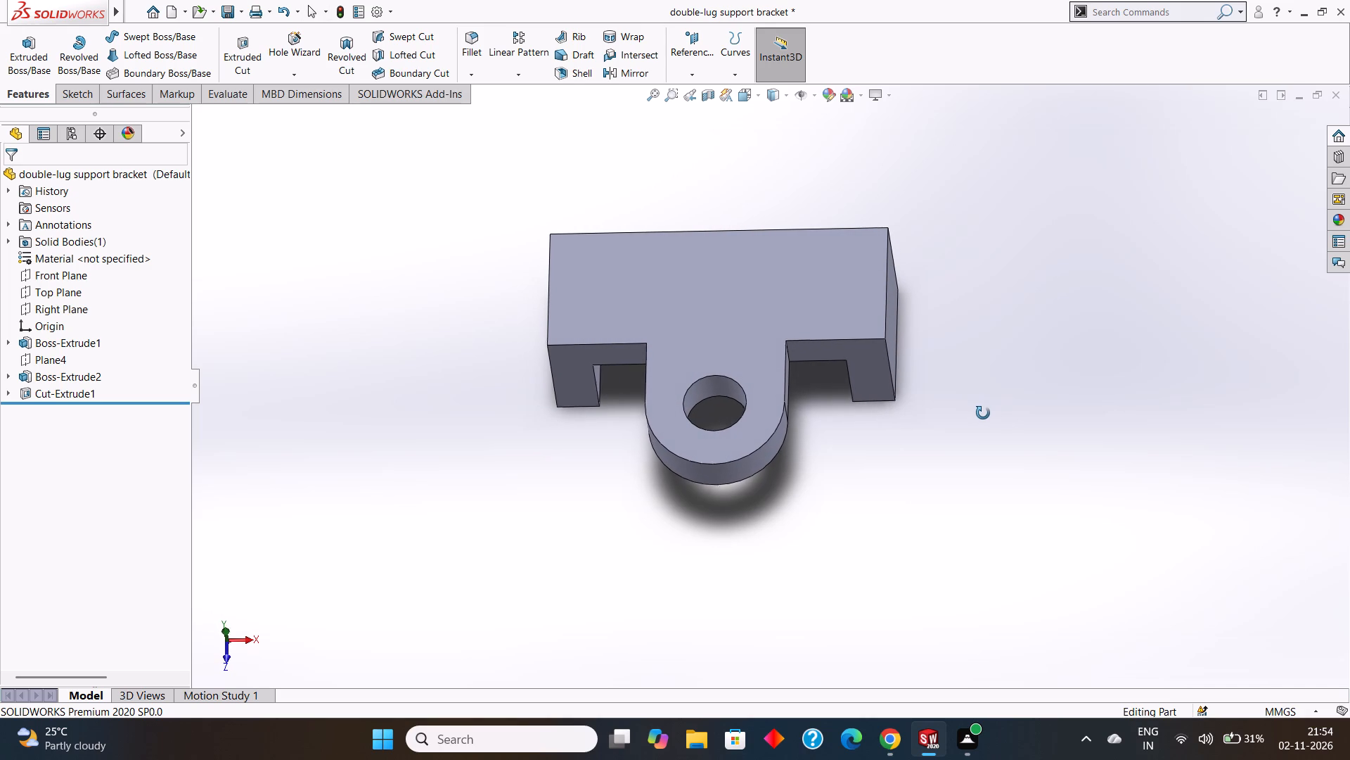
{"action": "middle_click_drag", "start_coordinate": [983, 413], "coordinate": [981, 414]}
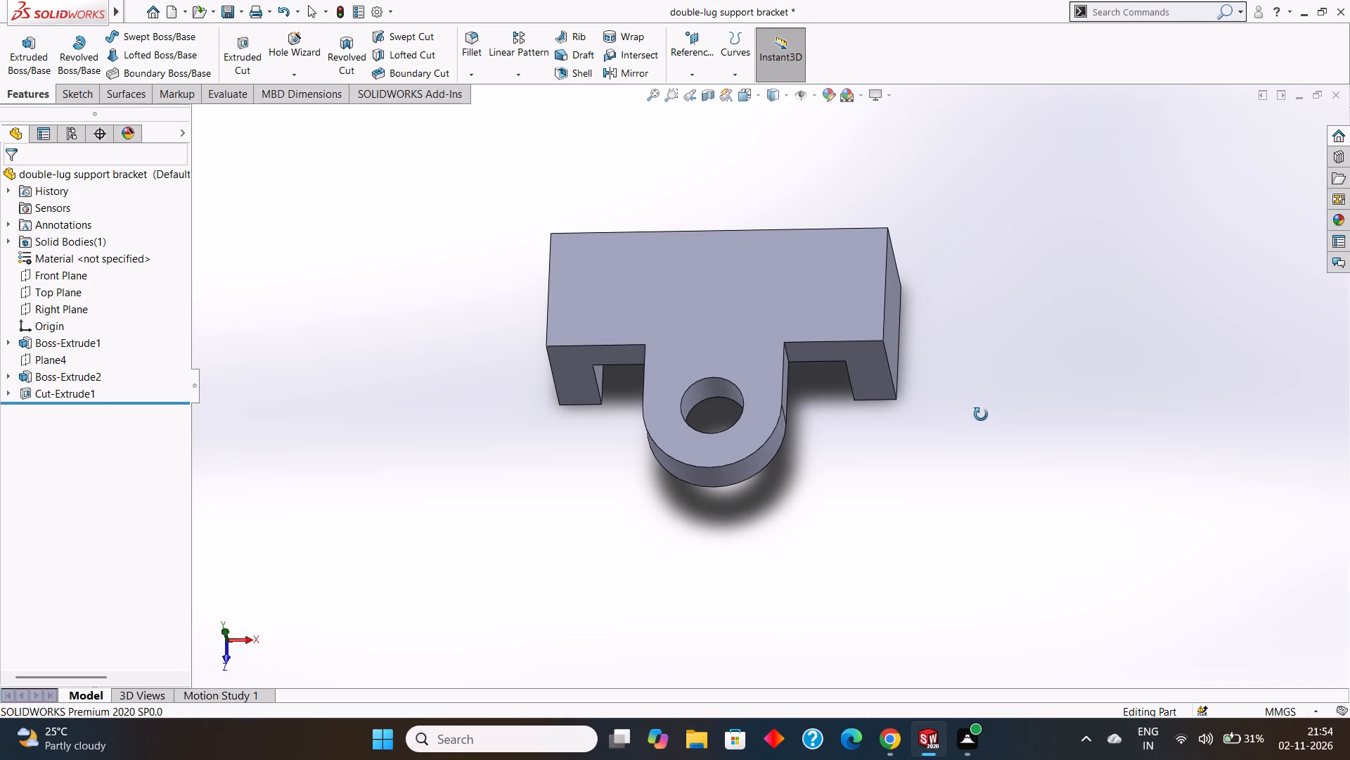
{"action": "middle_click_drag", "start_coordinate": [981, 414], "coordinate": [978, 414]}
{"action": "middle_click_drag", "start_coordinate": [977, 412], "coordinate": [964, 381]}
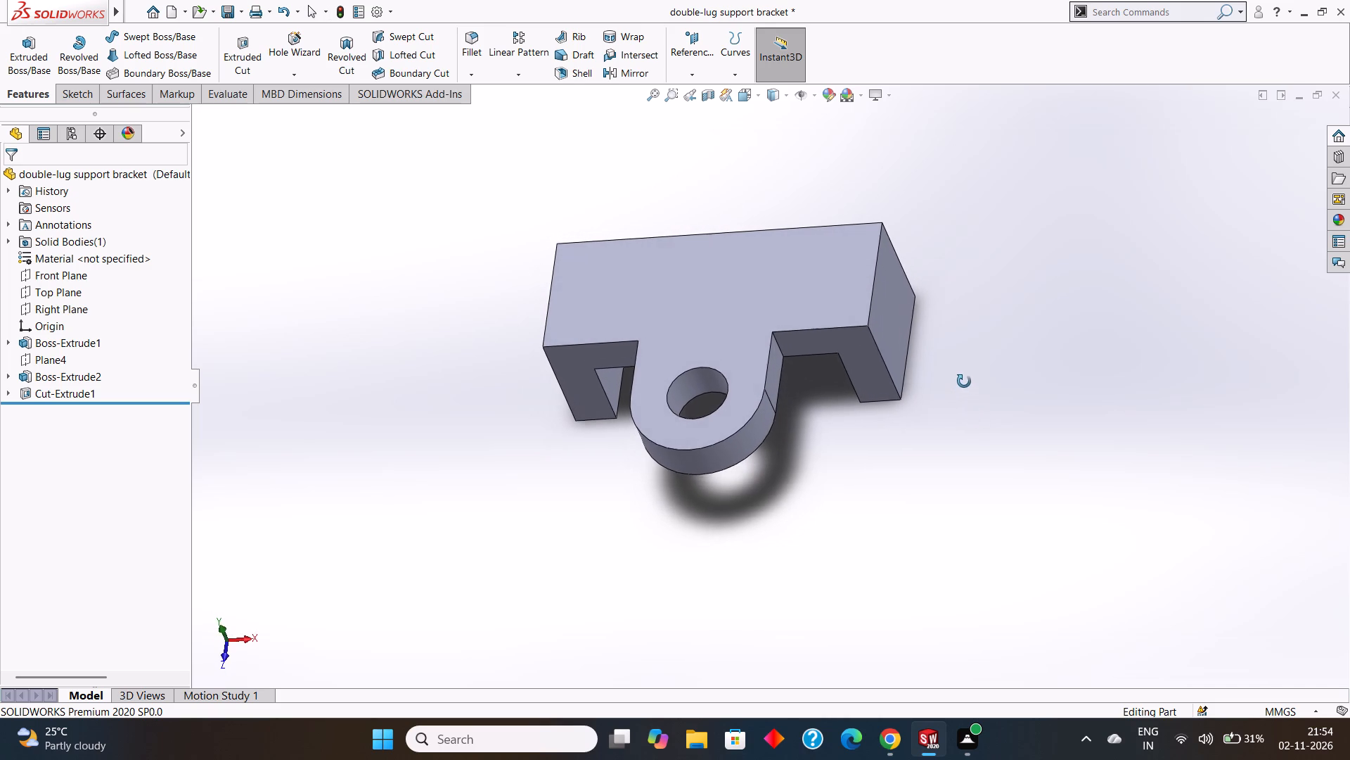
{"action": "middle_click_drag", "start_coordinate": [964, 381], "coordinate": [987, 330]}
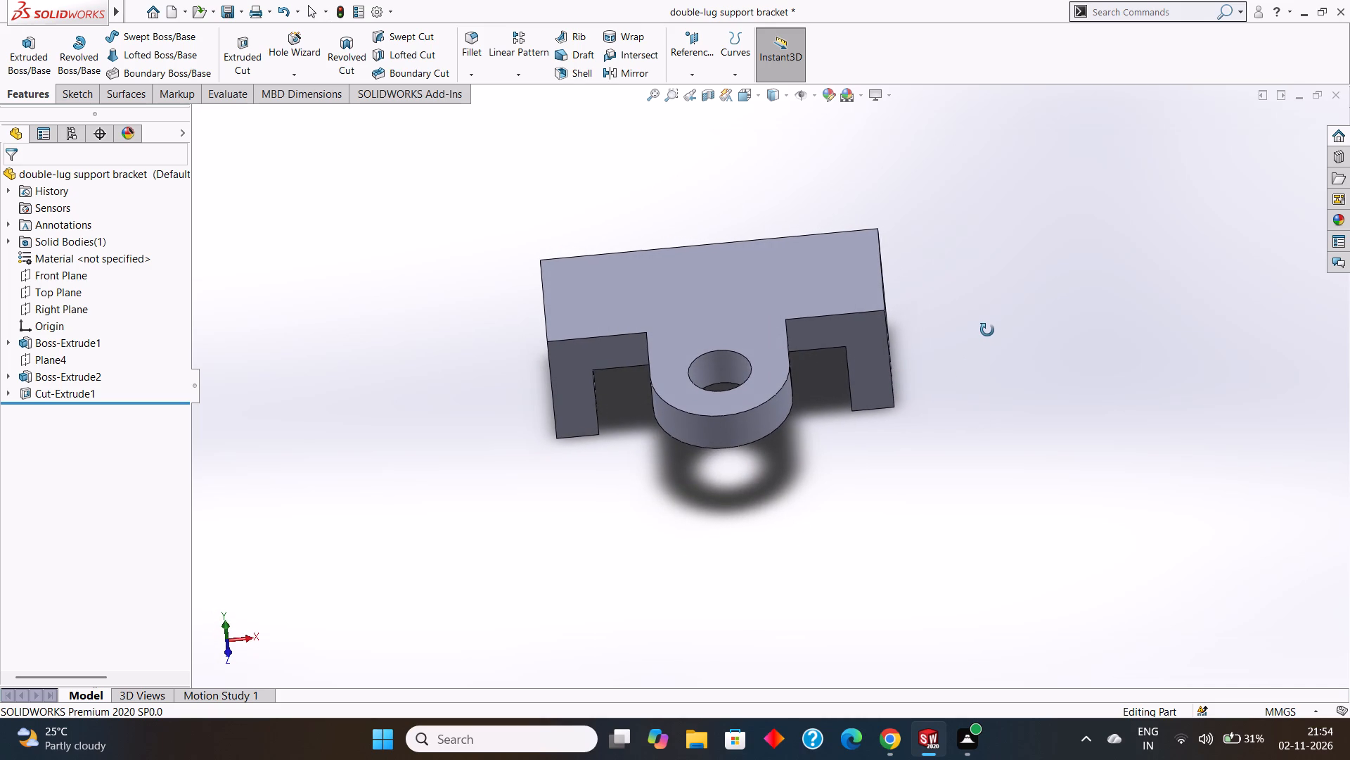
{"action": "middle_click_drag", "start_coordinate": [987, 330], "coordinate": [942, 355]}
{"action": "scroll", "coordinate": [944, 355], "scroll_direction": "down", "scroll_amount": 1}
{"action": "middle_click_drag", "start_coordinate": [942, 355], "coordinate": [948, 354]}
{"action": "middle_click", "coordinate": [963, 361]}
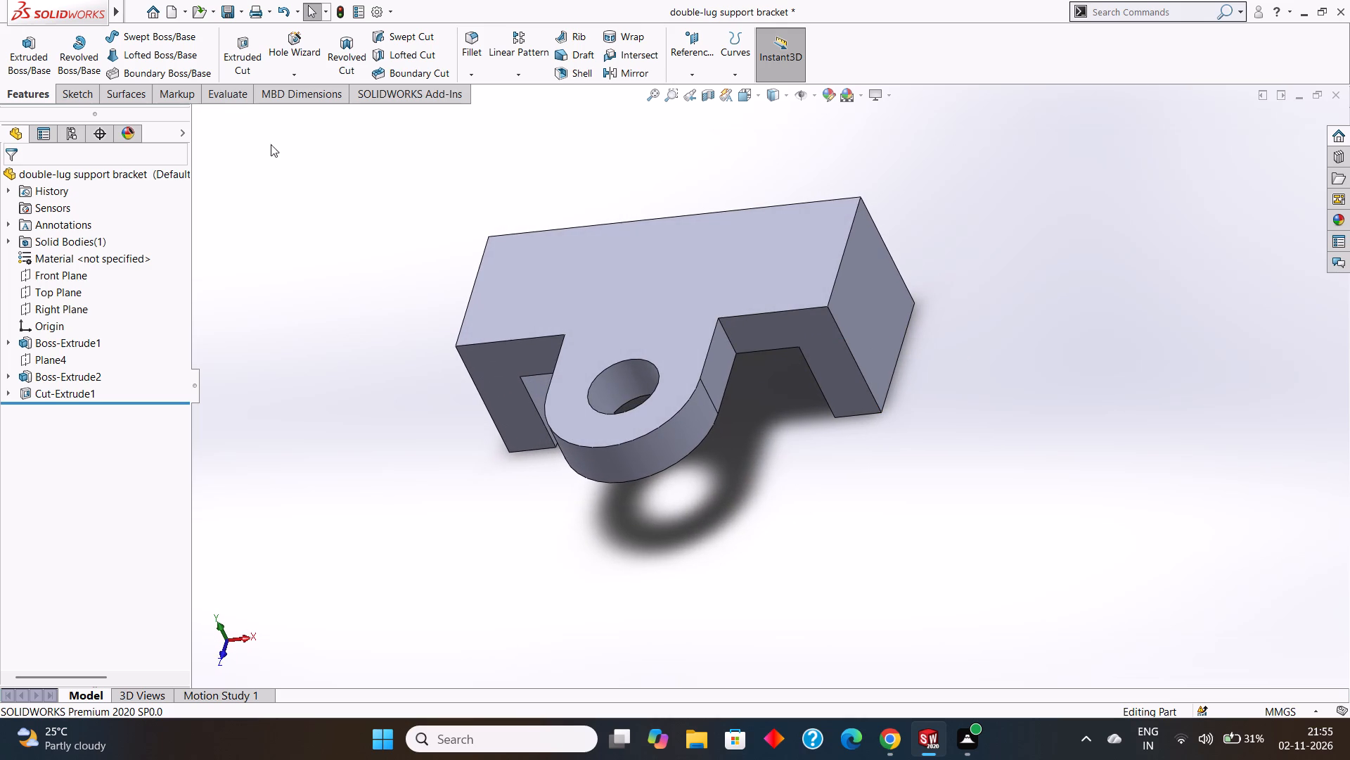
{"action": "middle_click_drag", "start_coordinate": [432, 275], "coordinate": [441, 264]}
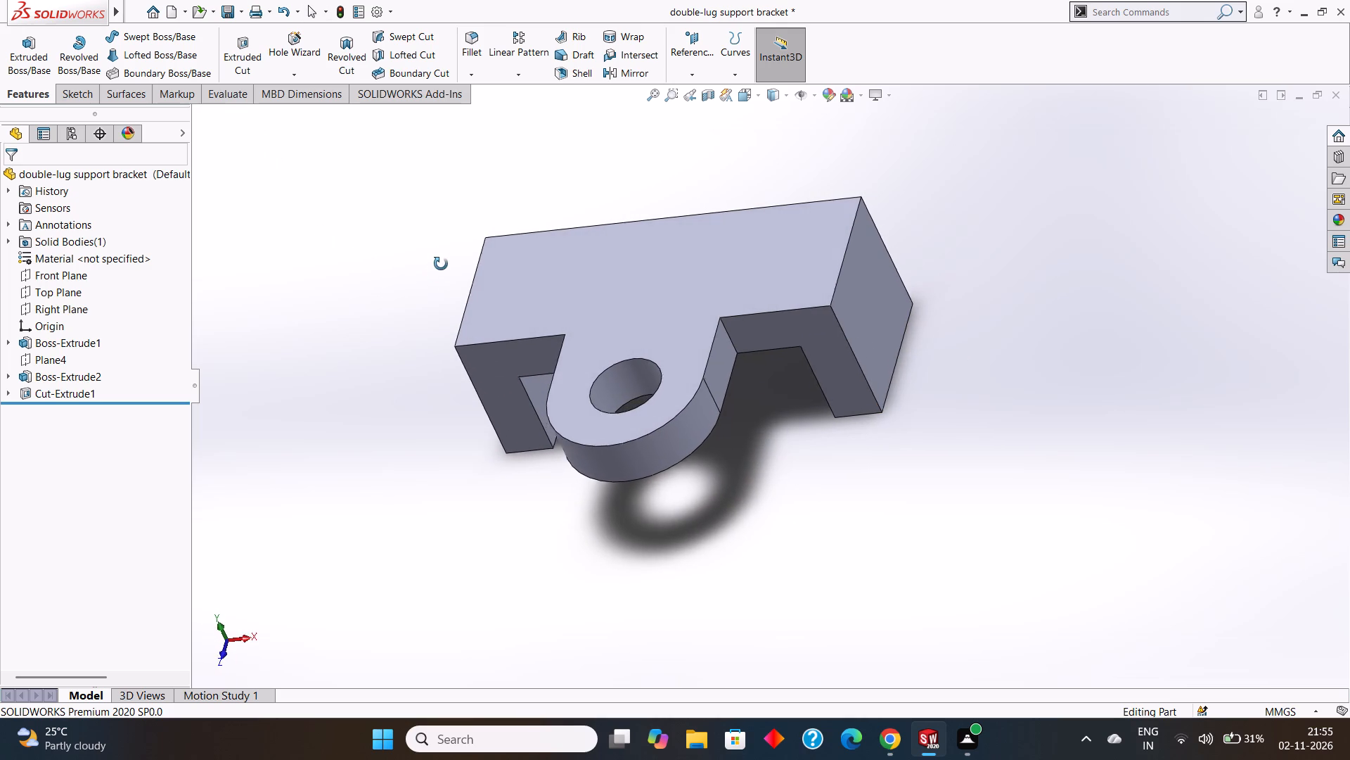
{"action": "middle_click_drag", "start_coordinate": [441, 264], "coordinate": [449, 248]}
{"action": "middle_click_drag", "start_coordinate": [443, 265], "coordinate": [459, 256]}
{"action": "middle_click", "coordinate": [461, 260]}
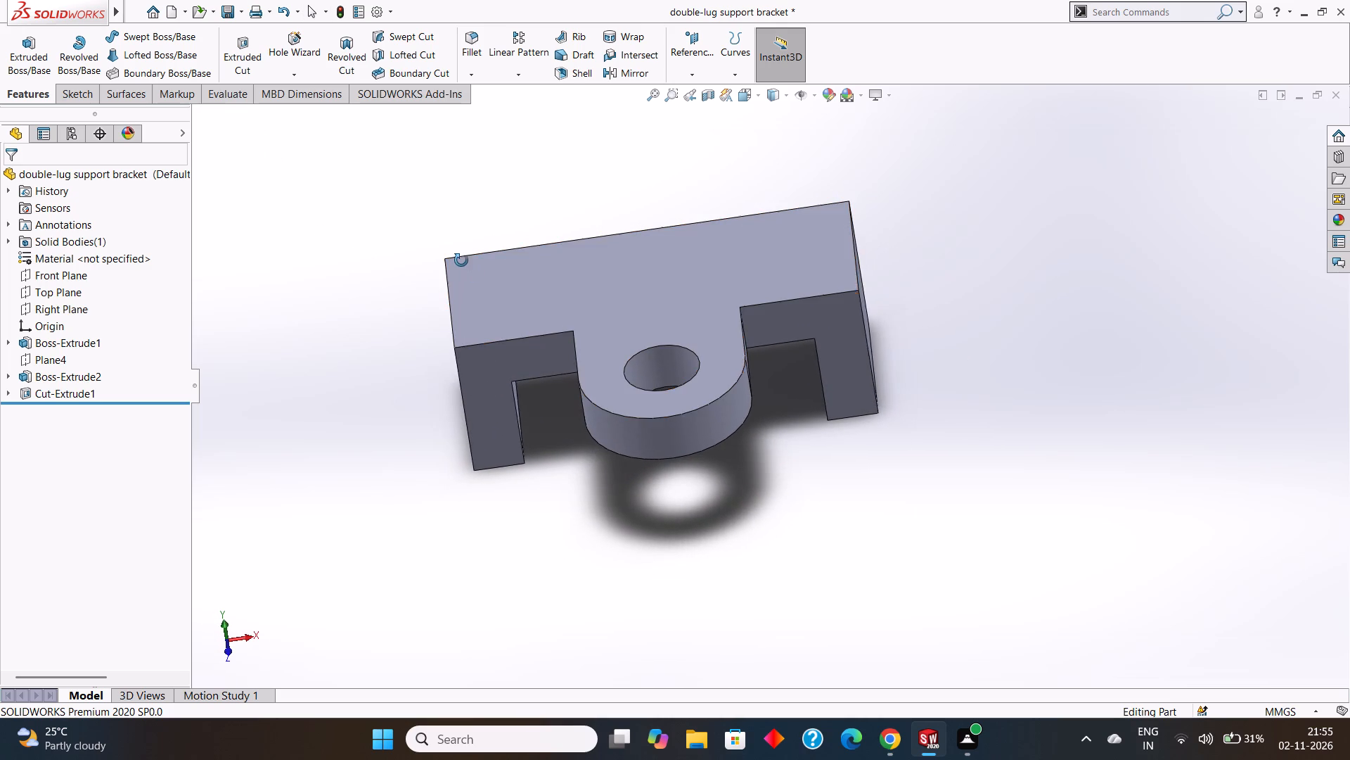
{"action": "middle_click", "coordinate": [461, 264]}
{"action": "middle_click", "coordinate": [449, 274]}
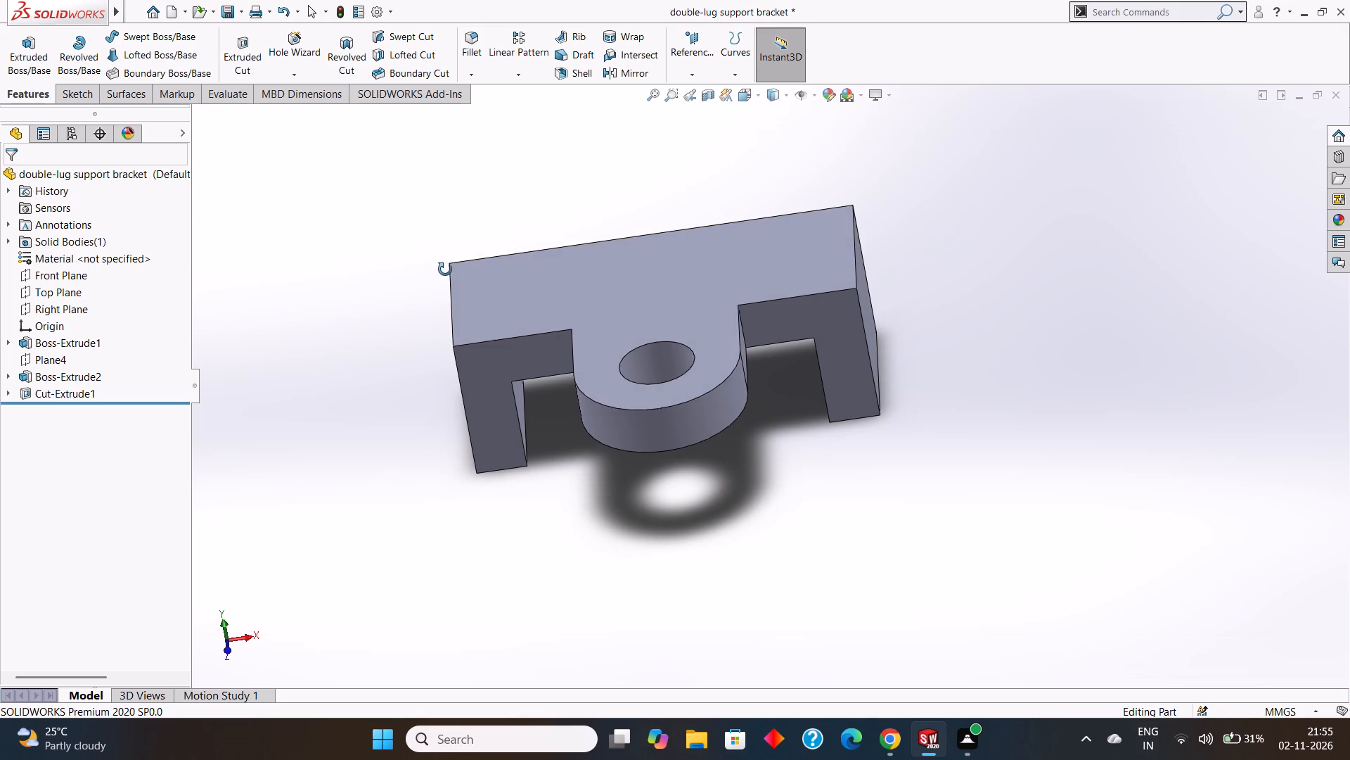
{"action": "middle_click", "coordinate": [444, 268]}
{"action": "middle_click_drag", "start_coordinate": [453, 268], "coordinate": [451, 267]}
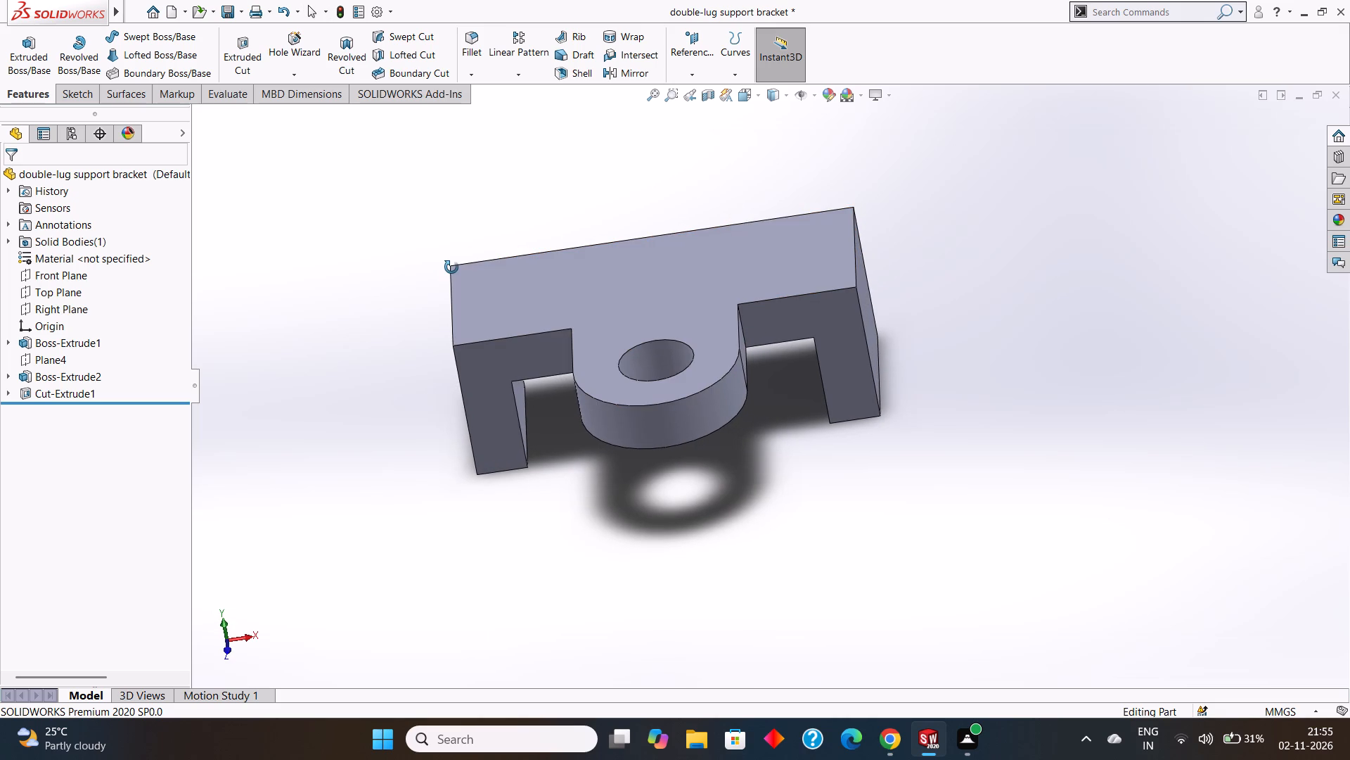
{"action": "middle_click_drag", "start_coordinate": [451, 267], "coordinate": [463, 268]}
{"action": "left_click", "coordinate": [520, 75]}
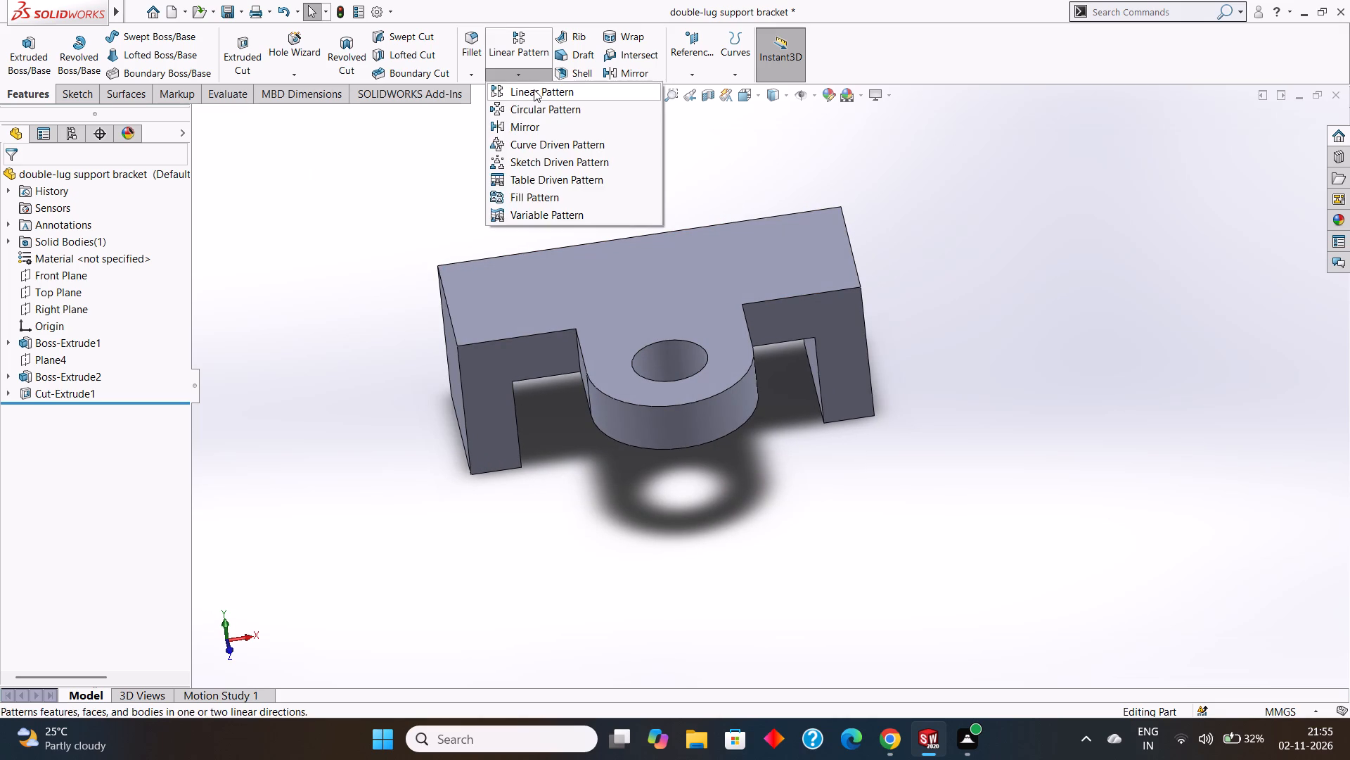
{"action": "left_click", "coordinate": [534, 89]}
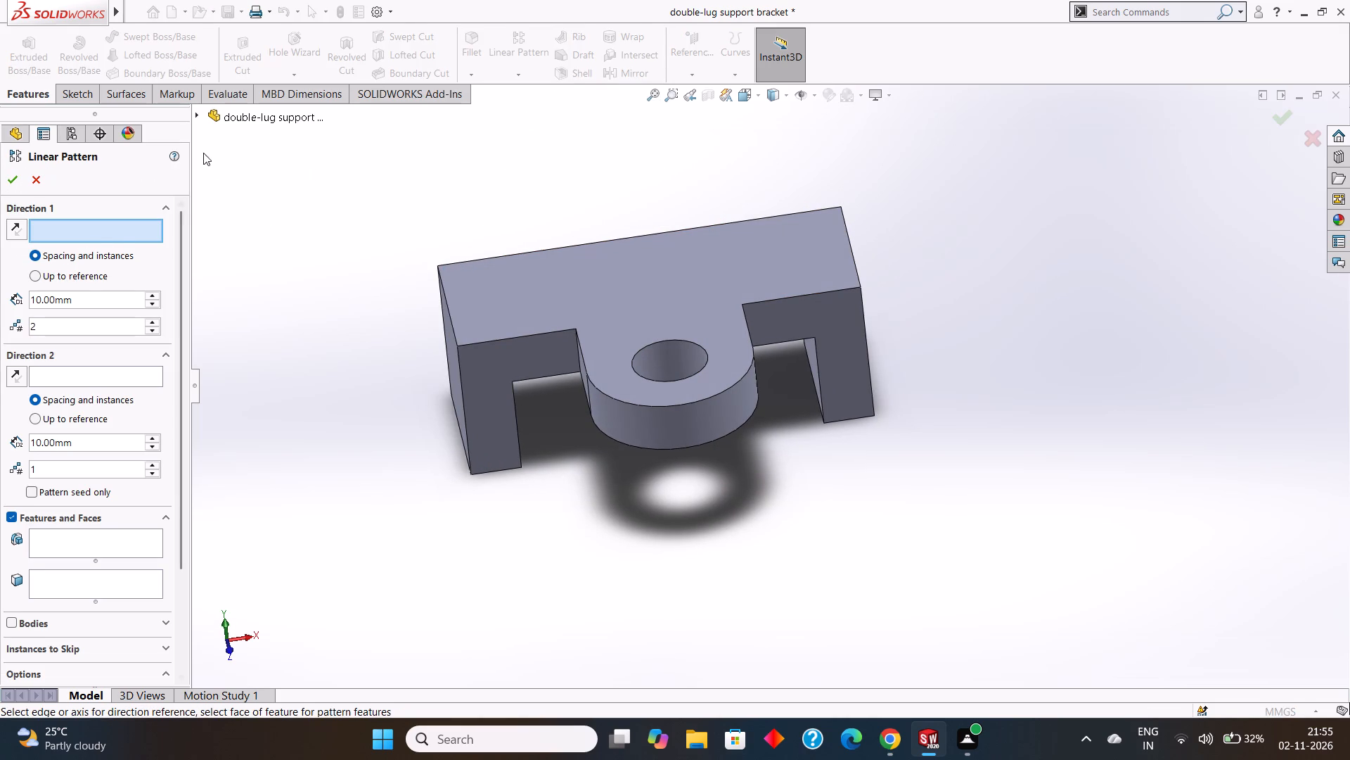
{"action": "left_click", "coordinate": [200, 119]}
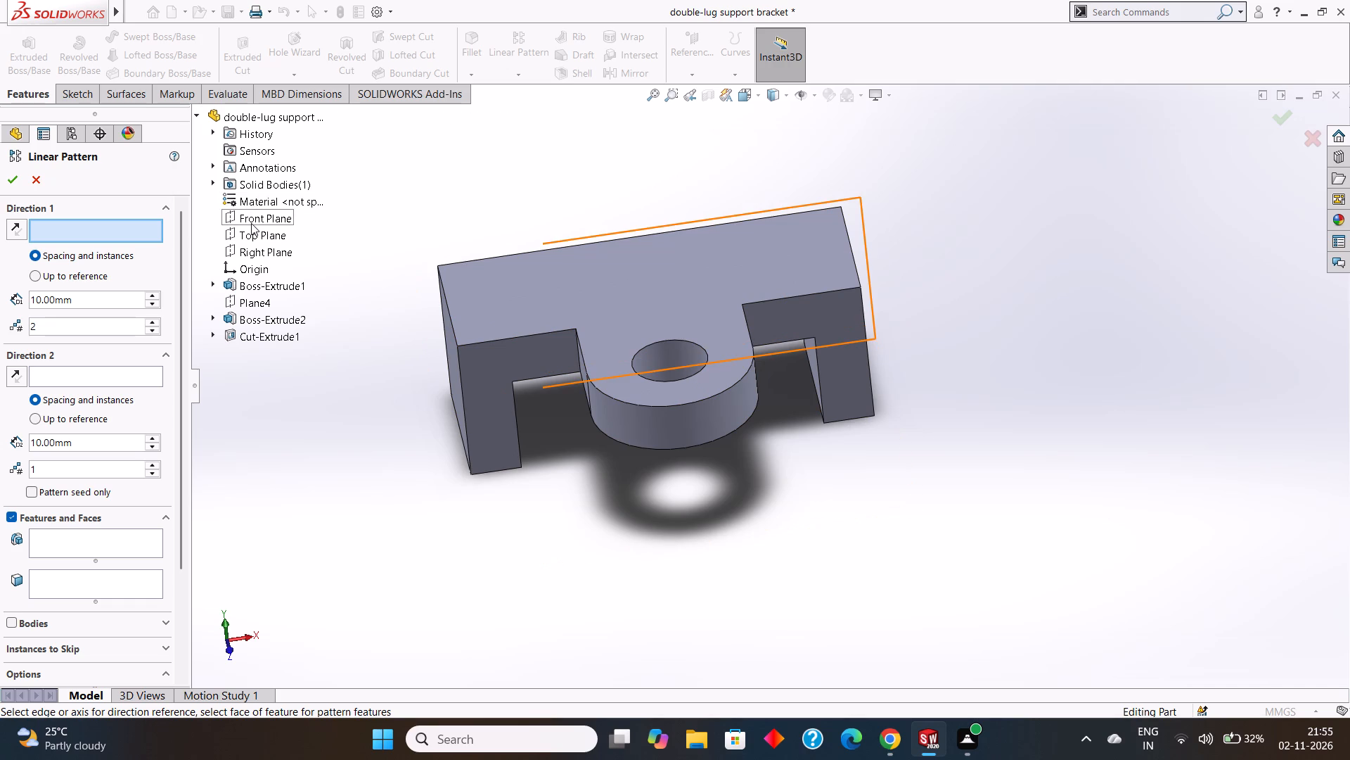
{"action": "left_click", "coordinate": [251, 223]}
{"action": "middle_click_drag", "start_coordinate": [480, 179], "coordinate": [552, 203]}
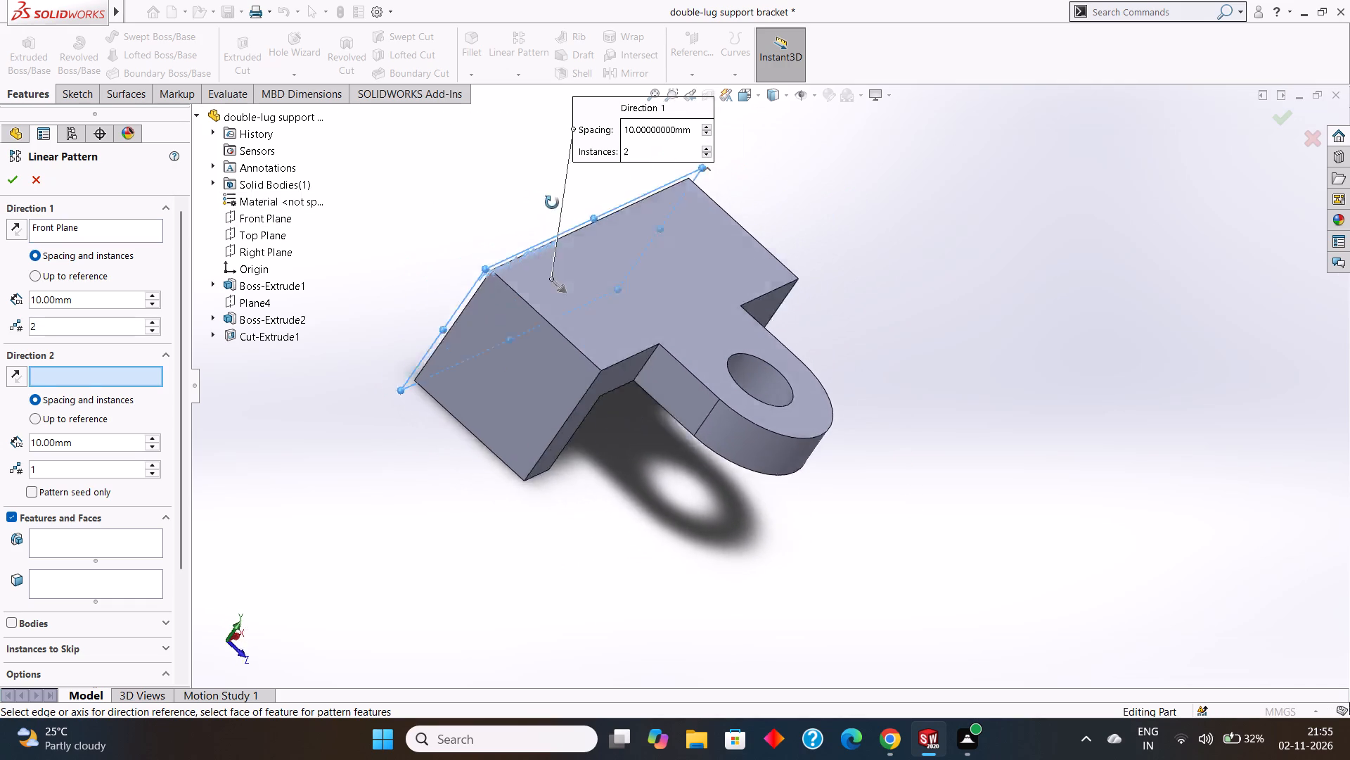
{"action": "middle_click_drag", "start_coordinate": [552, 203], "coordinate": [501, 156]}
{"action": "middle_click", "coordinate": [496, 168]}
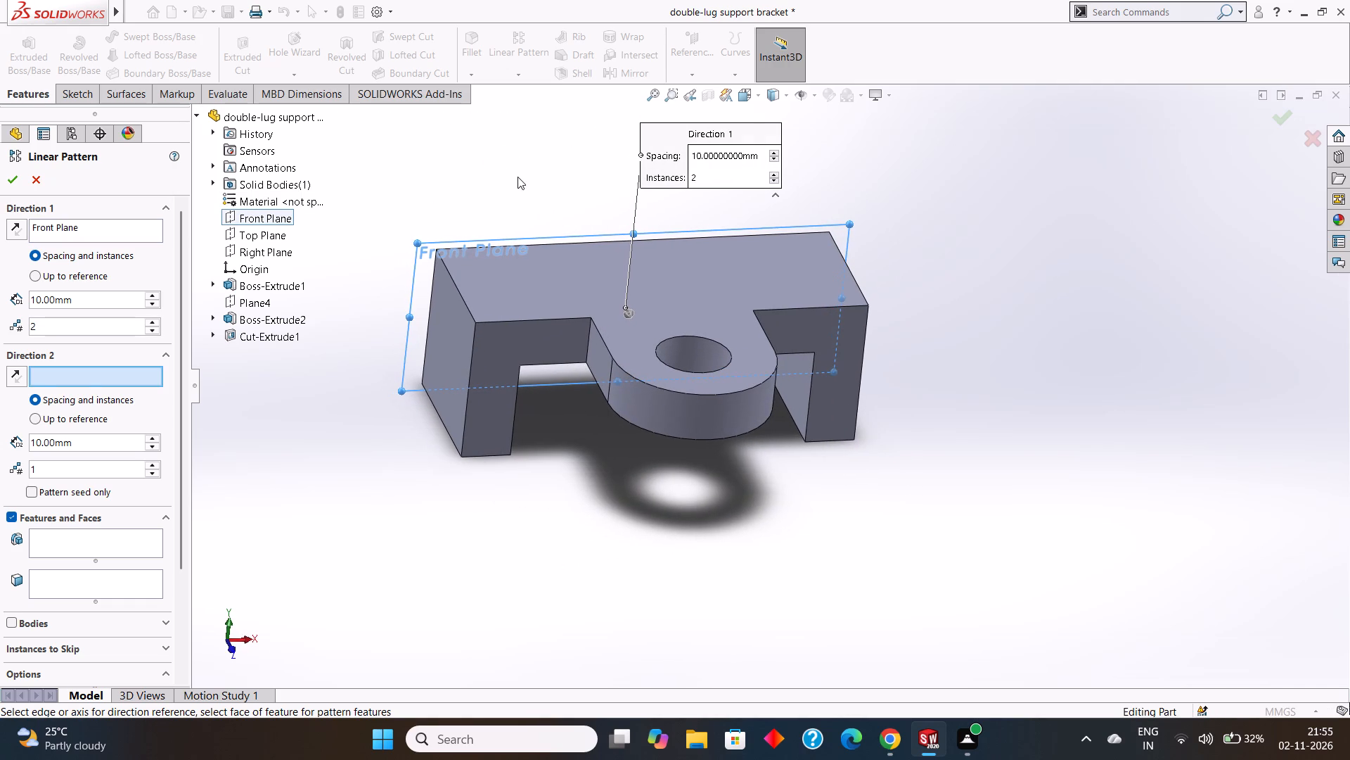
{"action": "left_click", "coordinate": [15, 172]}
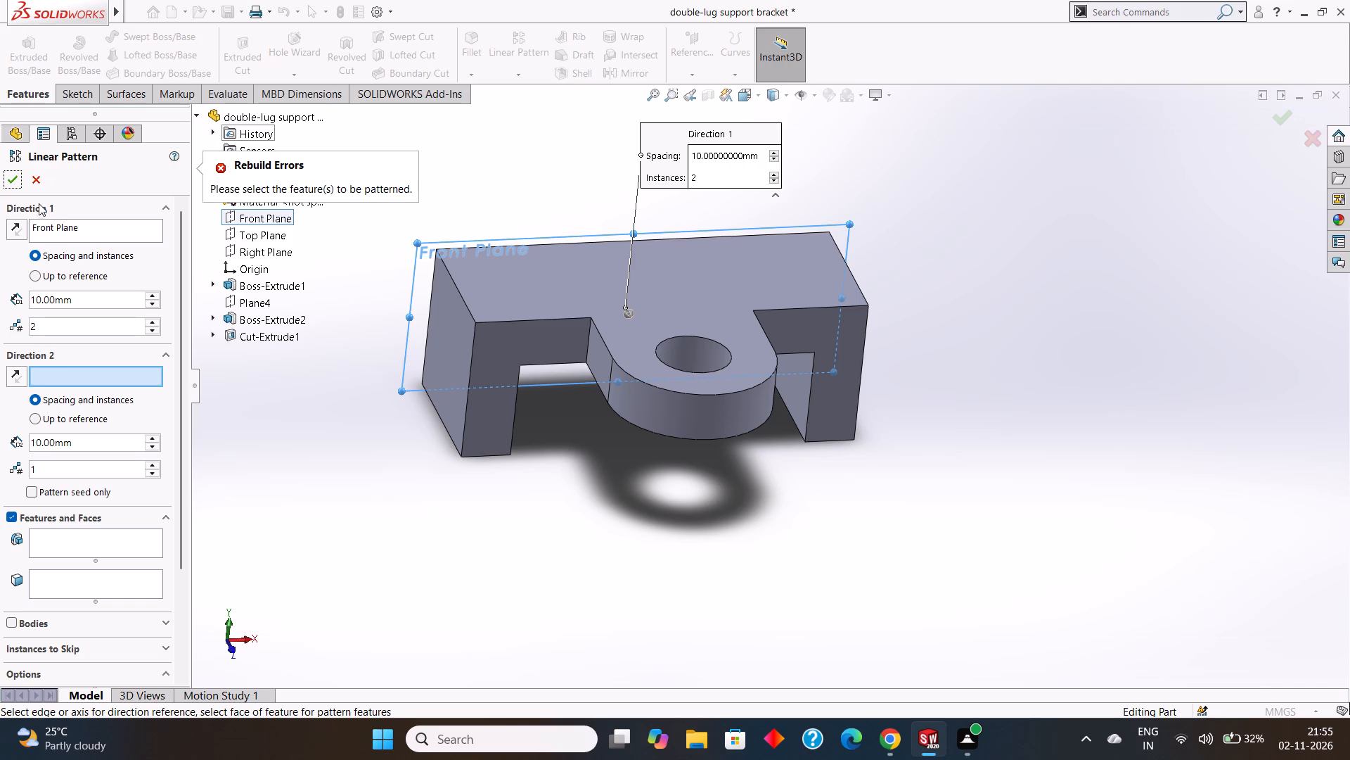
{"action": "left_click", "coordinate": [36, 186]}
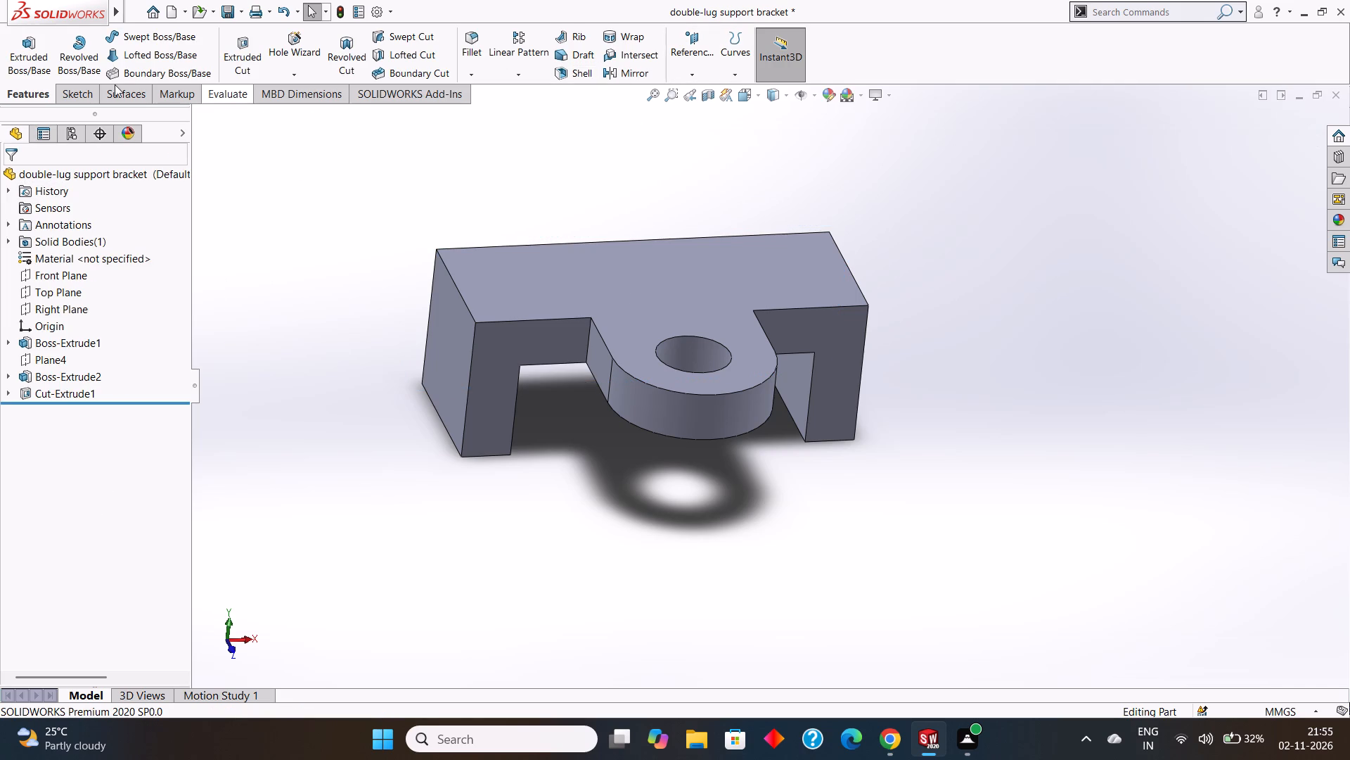
Create a reference plane parallel to the Front Plane with a 0 mm offset.
{"action": "left_click", "coordinate": [700, 76]}
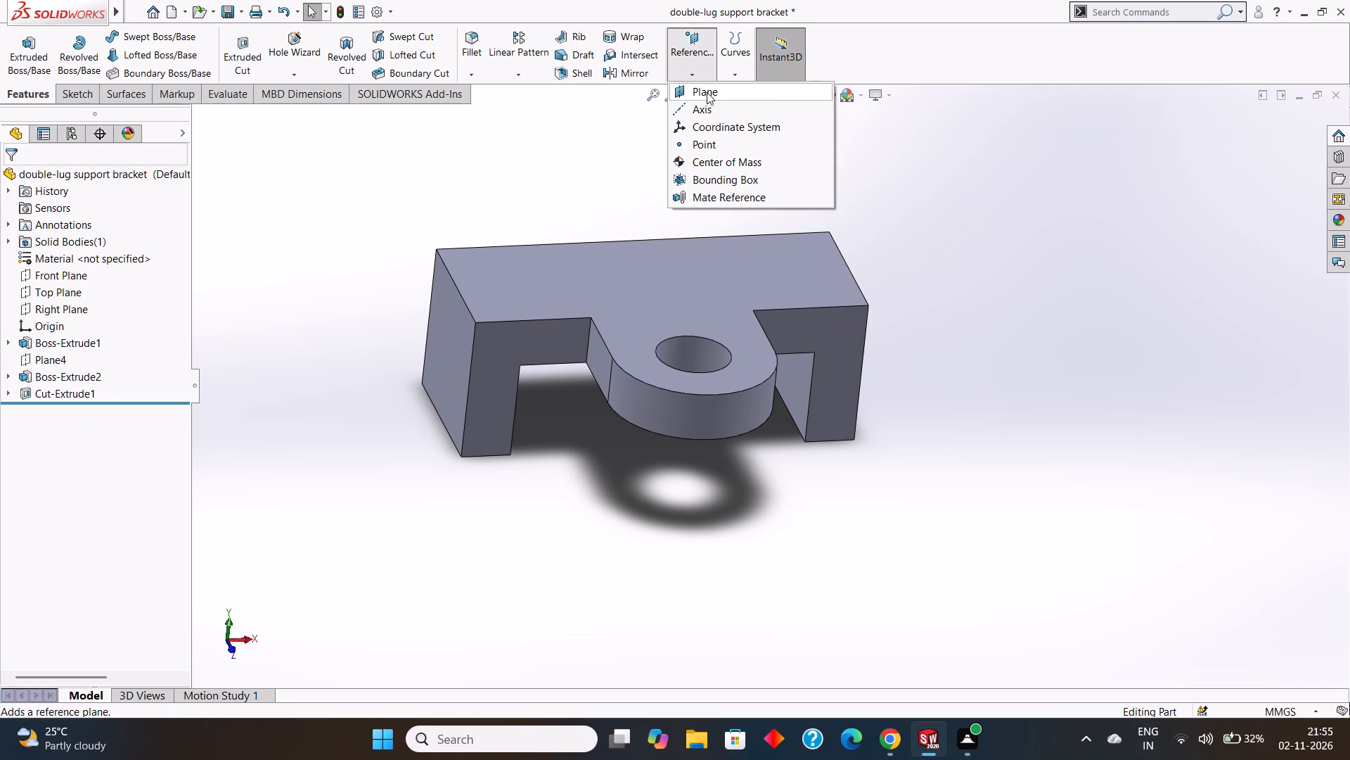
{"action": "left_click", "coordinate": [707, 92]}
{"action": "left_click", "coordinate": [262, 217]}
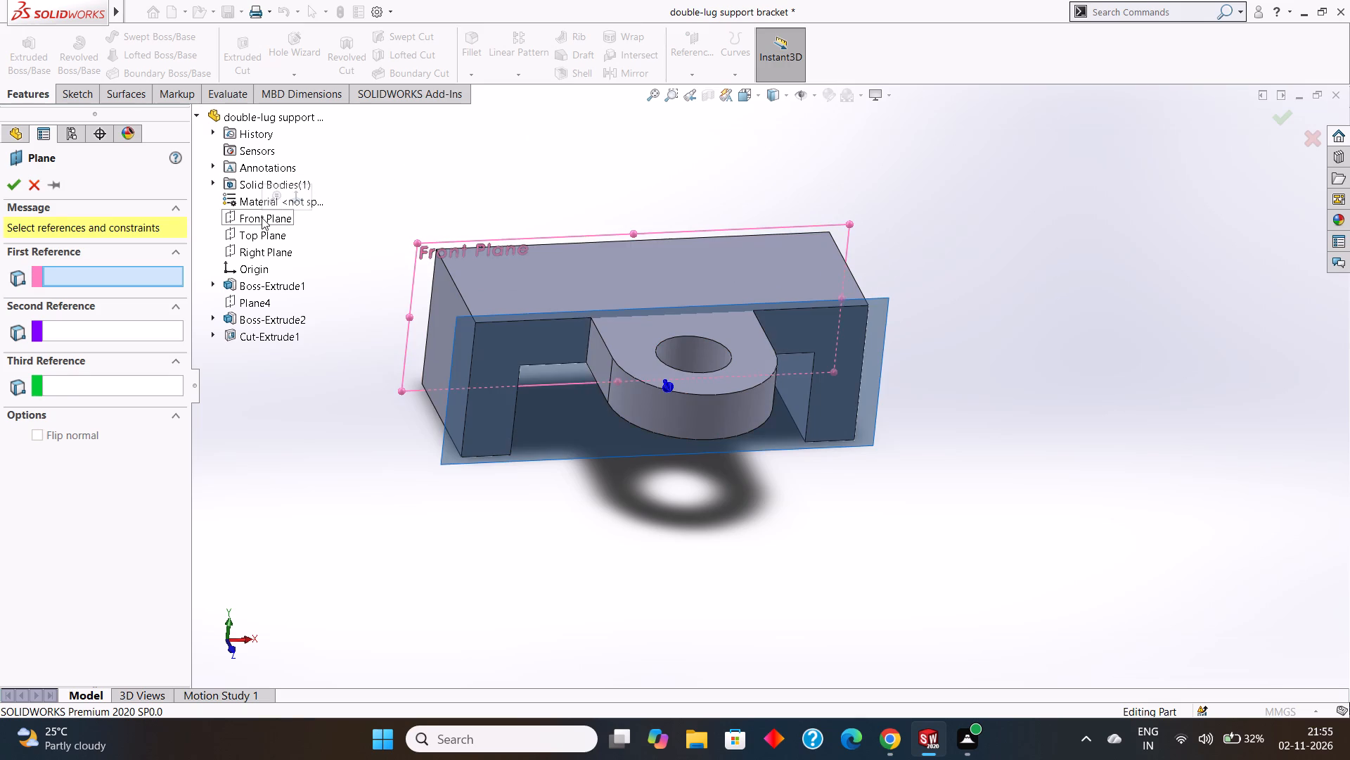
{"action": "middle_click_drag", "start_coordinate": [558, 175], "coordinate": [596, 183]}
{"action": "scroll", "coordinate": [559, 175], "scroll_direction": "down", "scroll_amount": 1}
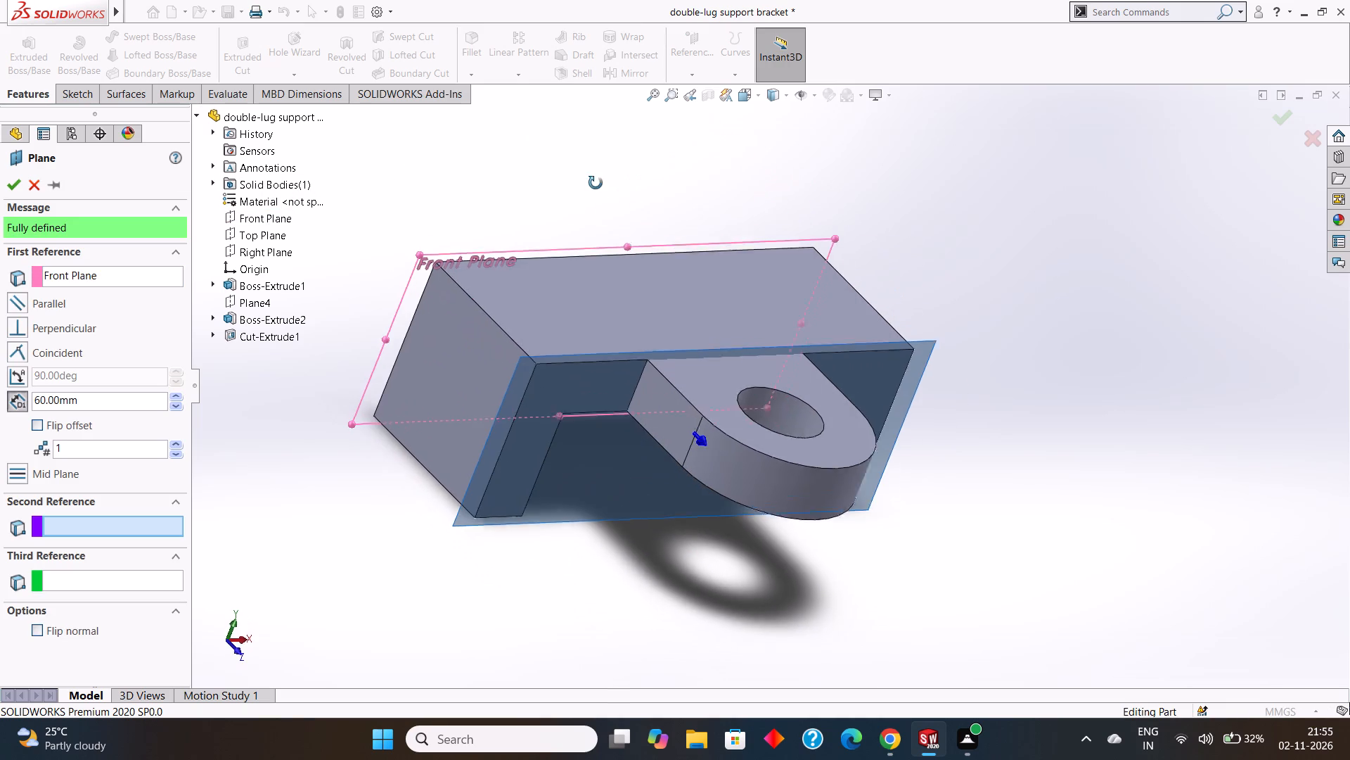
{"action": "middle_click_drag", "start_coordinate": [596, 183], "coordinate": [594, 179]}
{"action": "left_click", "coordinate": [91, 395]}
{"action": "left_click_drag", "start_coordinate": [141, 407], "coordinate": [24, 407]}
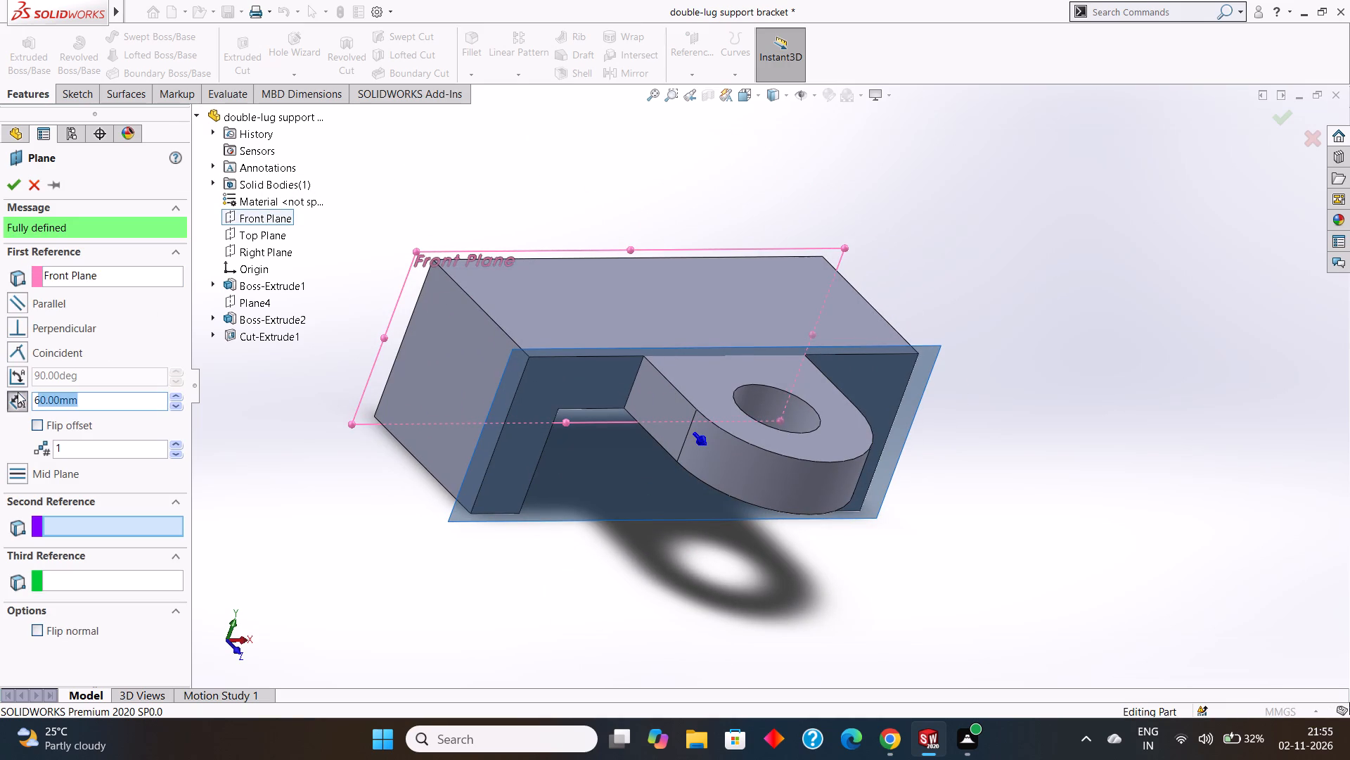
{"action": "key", "text": "BackSpace"}
{"action": "key", "text": "0"}
{"action": "key", "text": "Return"}
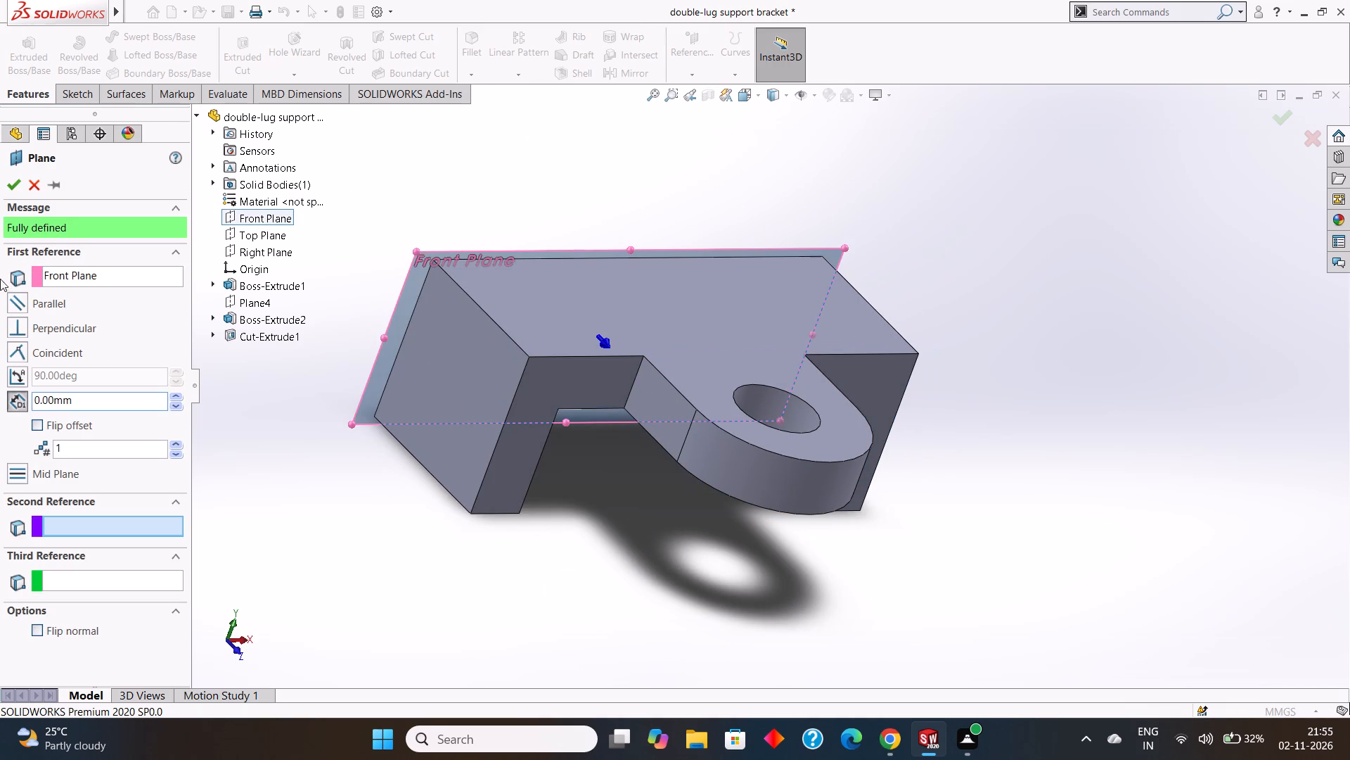
{"action": "left_click", "coordinate": [8, 188]}
Start a sketch on the new plane along the bracket's rear face and orient the view normal to it.
{"action": "middle_click_drag", "start_coordinate": [960, 240], "coordinate": [932, 209]}
{"action": "scroll", "coordinate": [932, 209], "scroll_direction": "down", "scroll_amount": 1}
{"action": "middle_click_drag", "start_coordinate": [932, 209], "coordinate": [931, 208]}
{"action": "middle_click_drag", "start_coordinate": [951, 229], "coordinate": [930, 229]}
{"action": "left_click", "coordinate": [949, 317]}
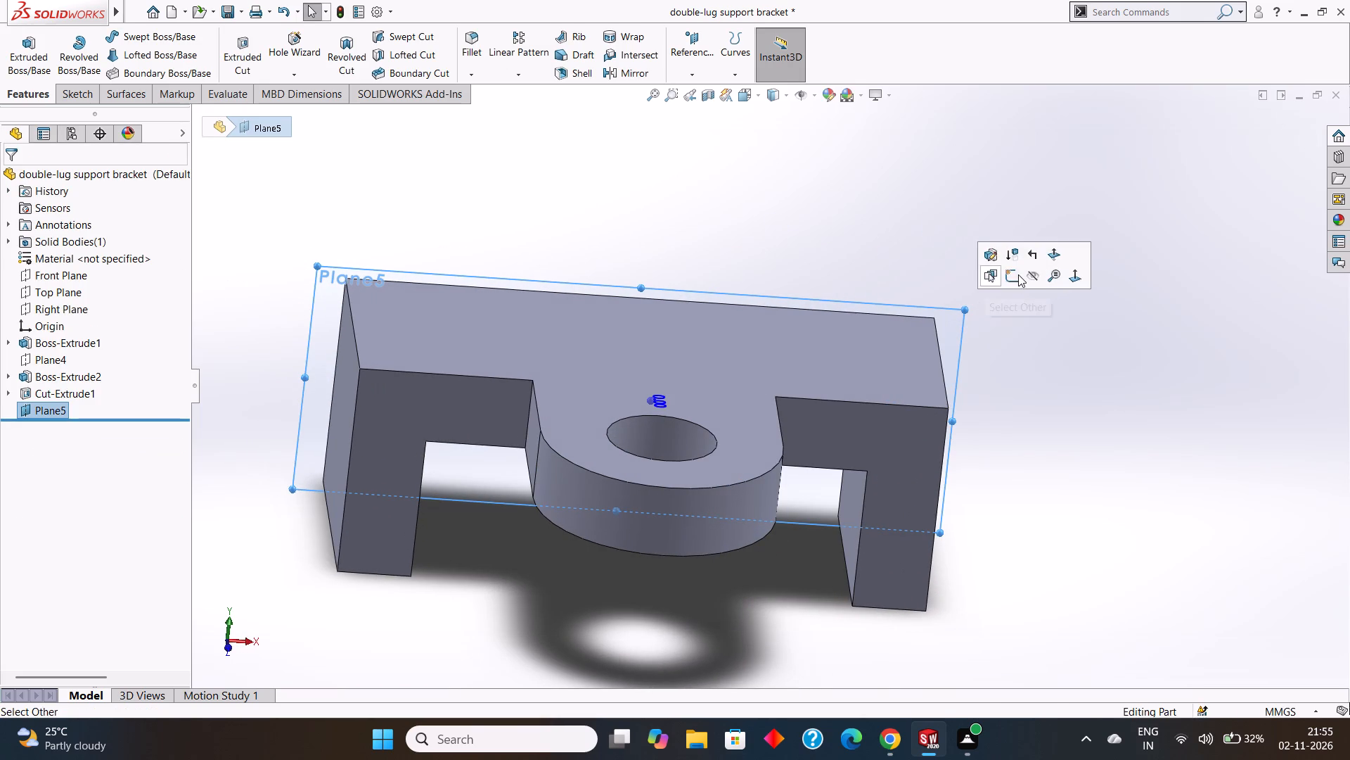
{"action": "left_click", "coordinate": [1018, 274]}
{"action": "key", "text": "ctrl+8"}
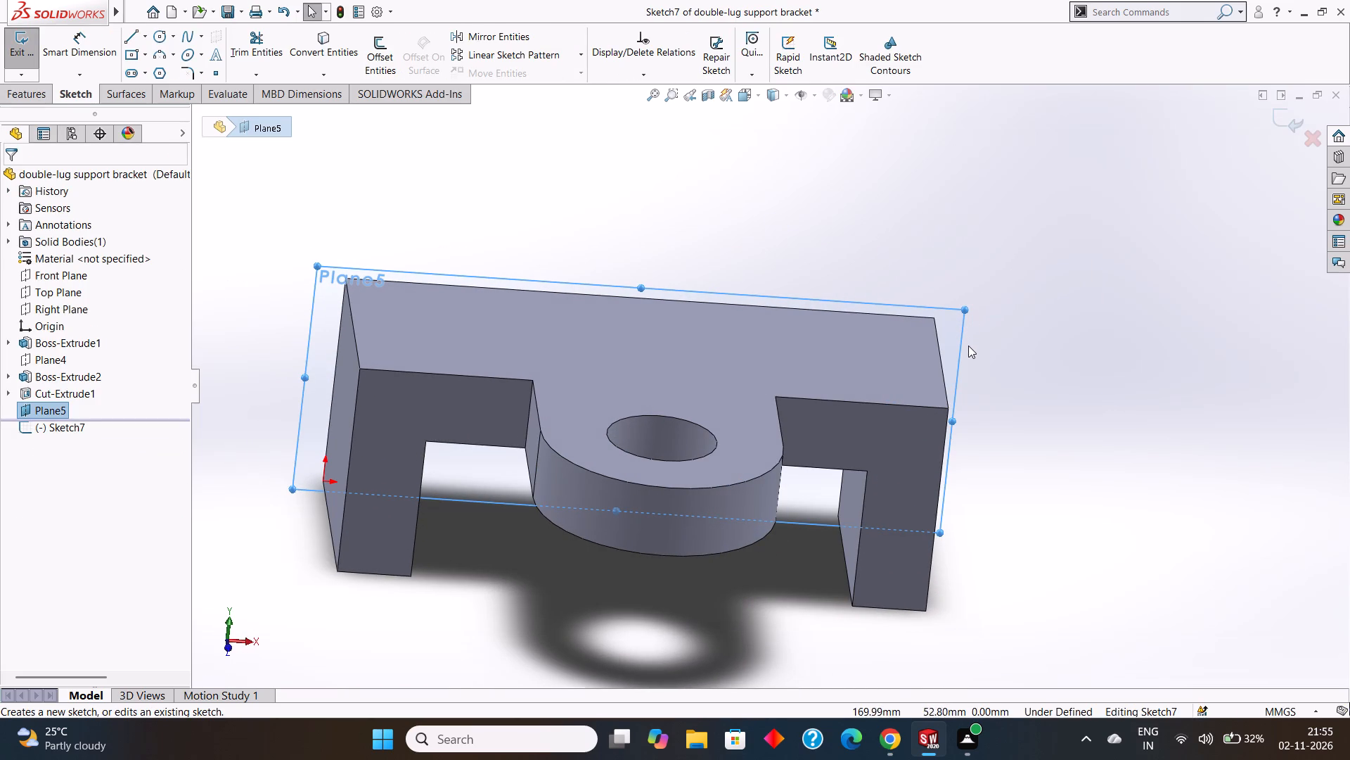
{"action": "middle_click_drag", "start_coordinate": [895, 310], "coordinate": [894, 377]}
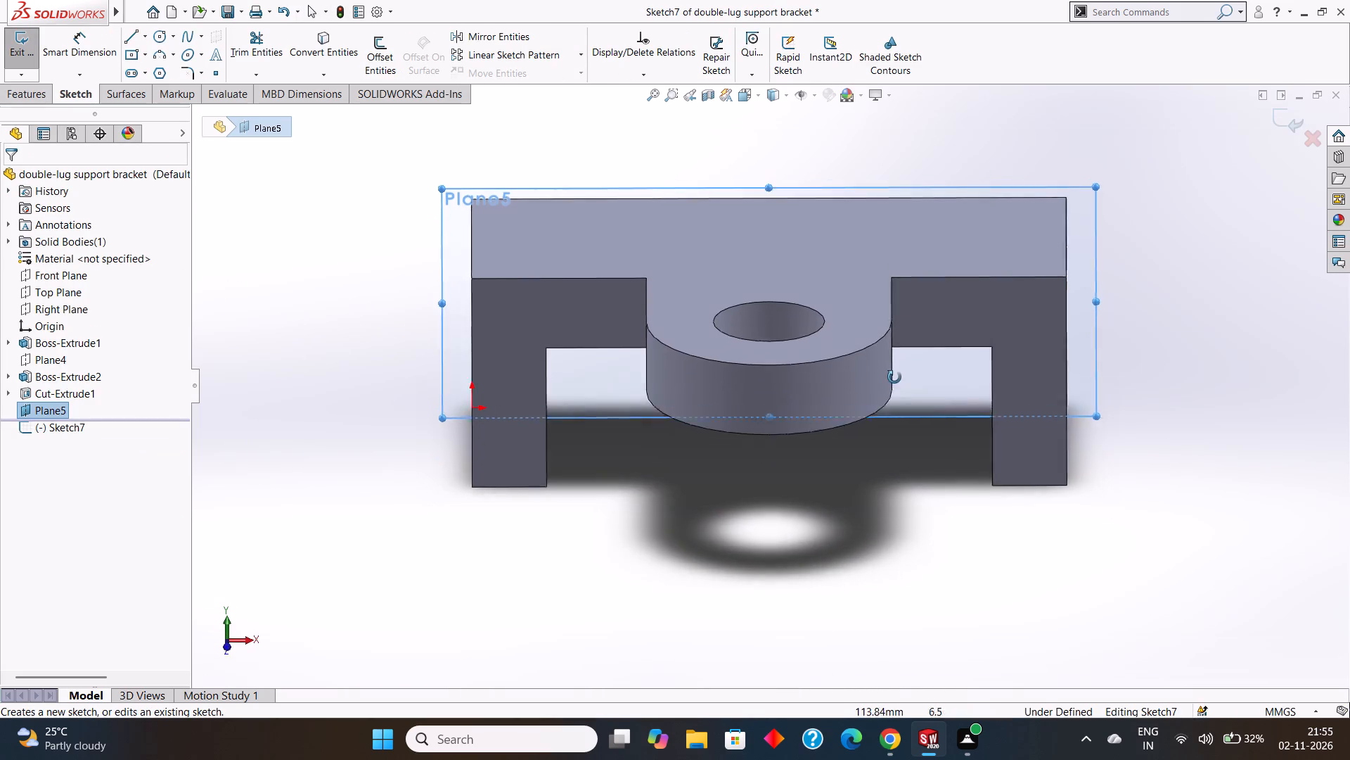
{"action": "middle_click_drag", "start_coordinate": [894, 377], "coordinate": [894, 373]}
{"action": "left_click", "coordinate": [1088, 208]}
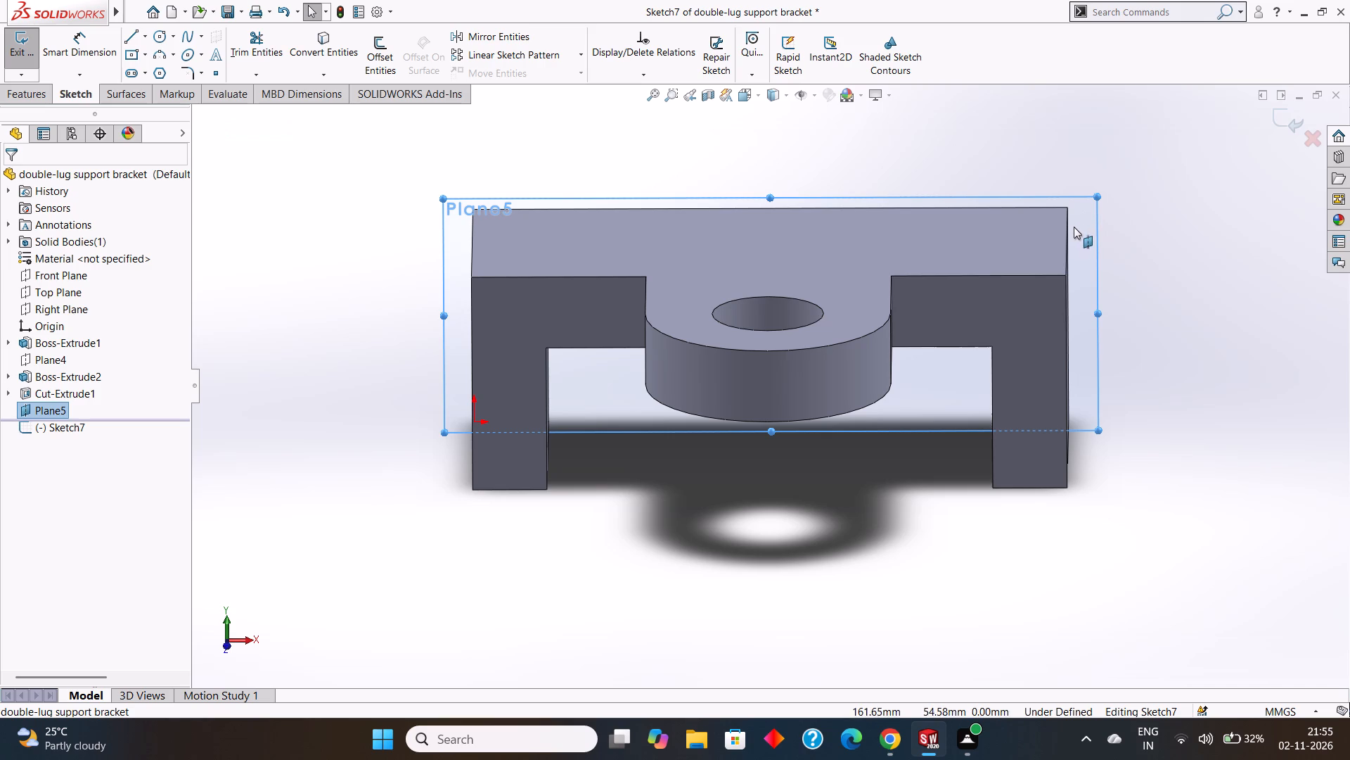
{"action": "key", "text": "ctrl+8"}
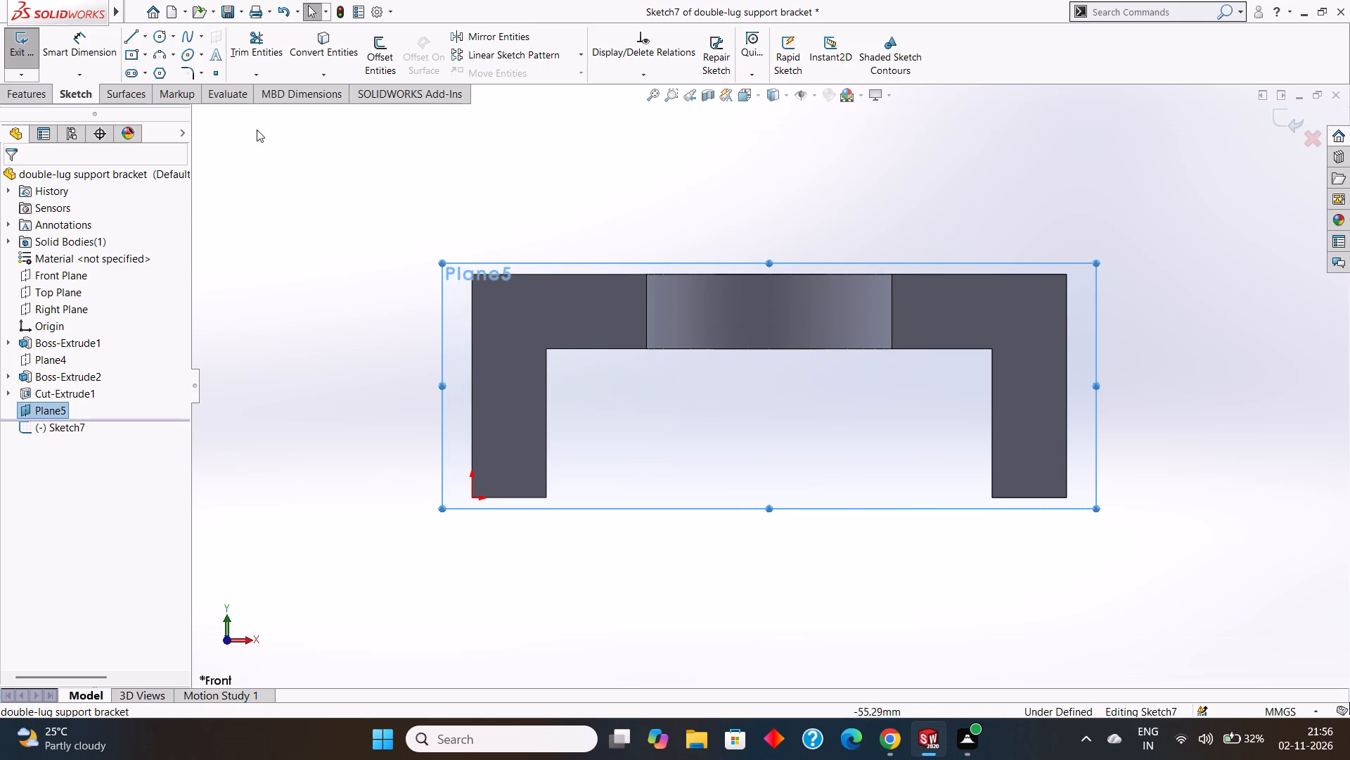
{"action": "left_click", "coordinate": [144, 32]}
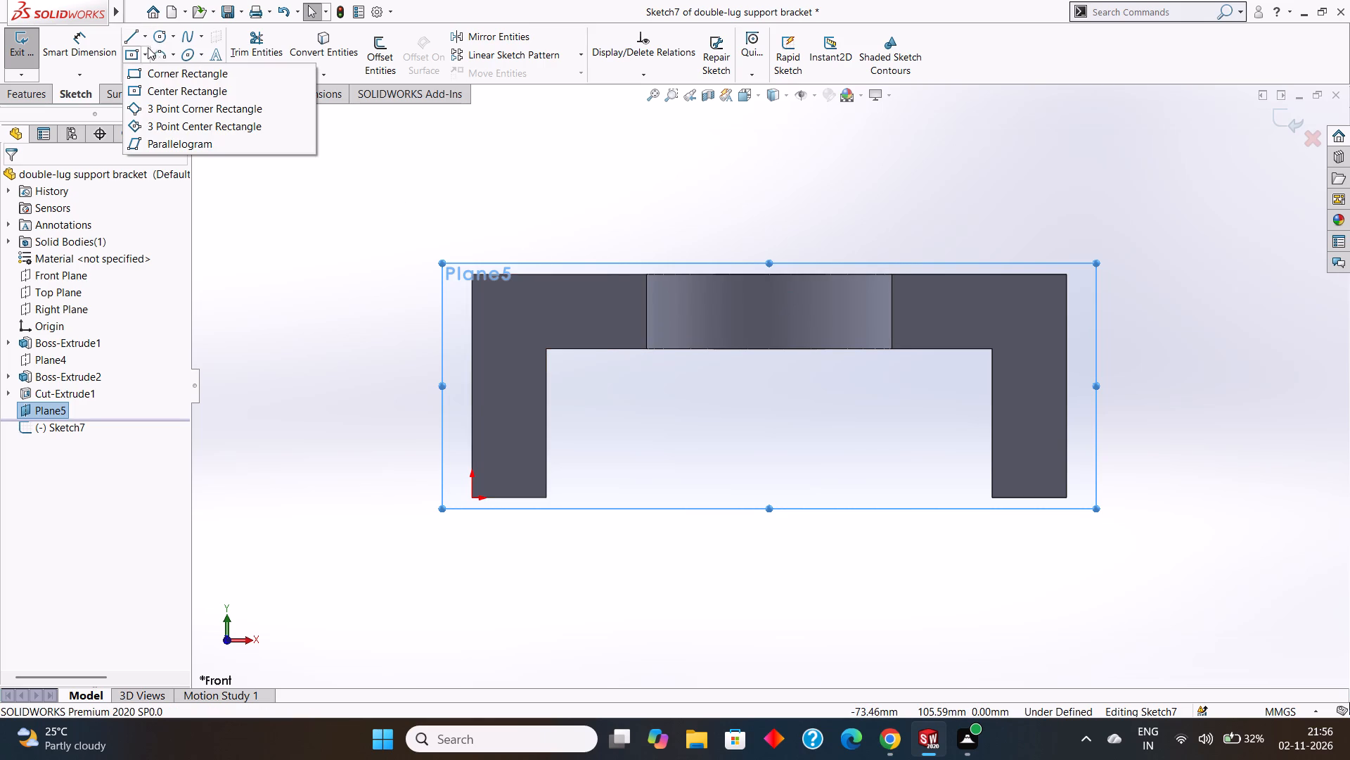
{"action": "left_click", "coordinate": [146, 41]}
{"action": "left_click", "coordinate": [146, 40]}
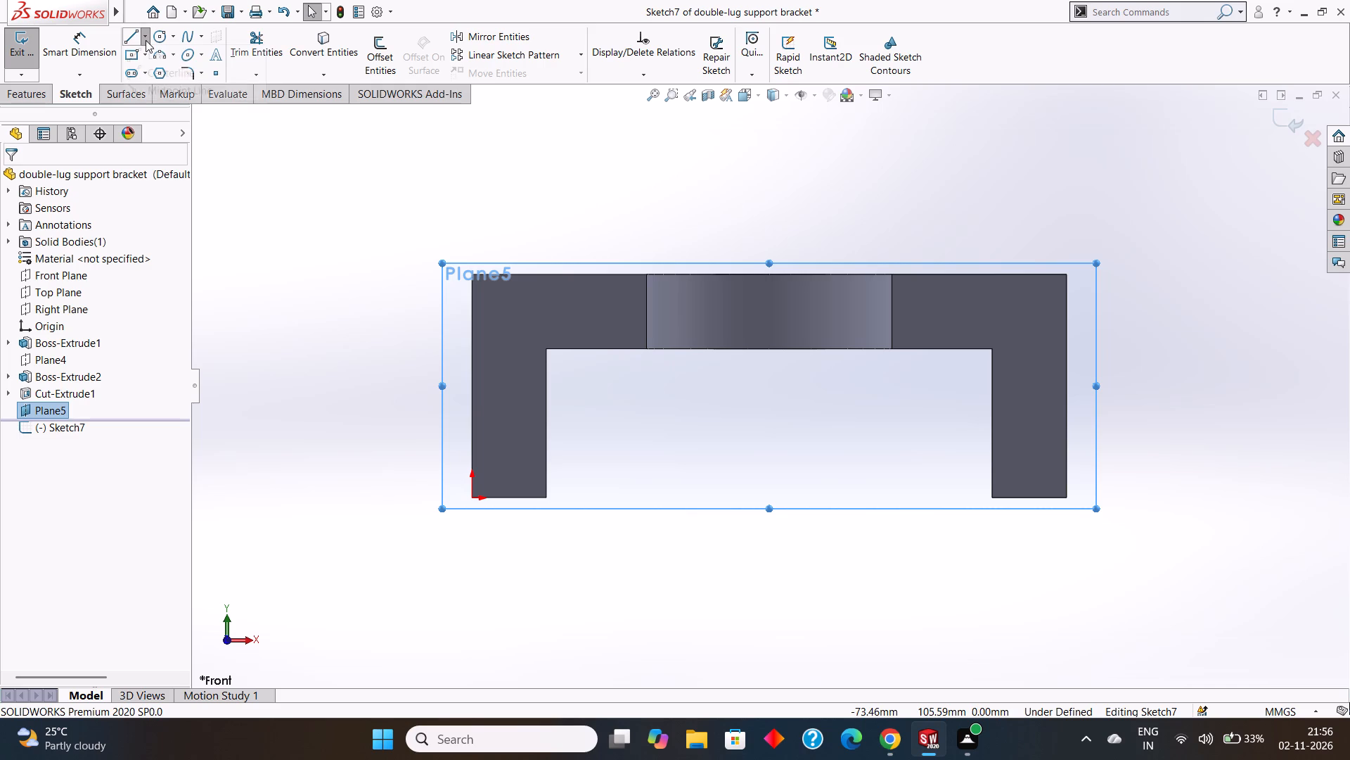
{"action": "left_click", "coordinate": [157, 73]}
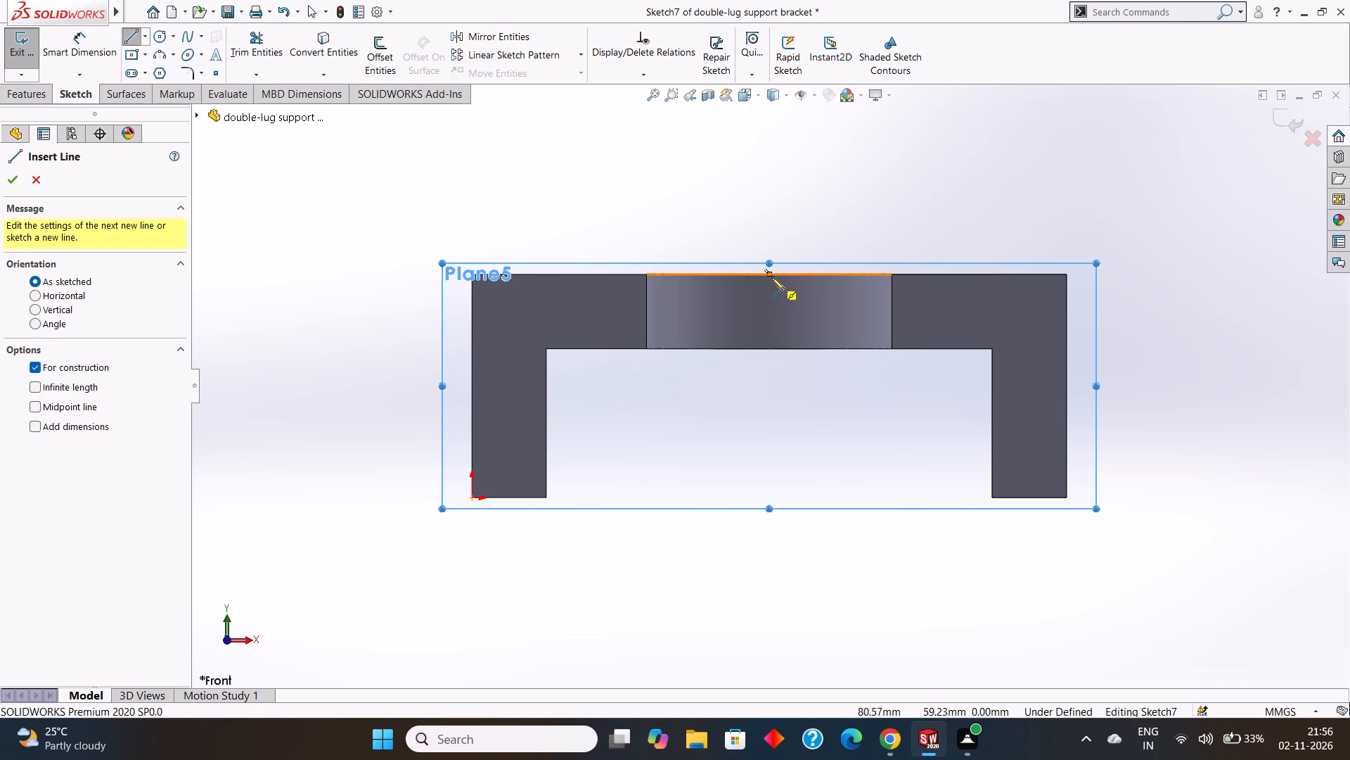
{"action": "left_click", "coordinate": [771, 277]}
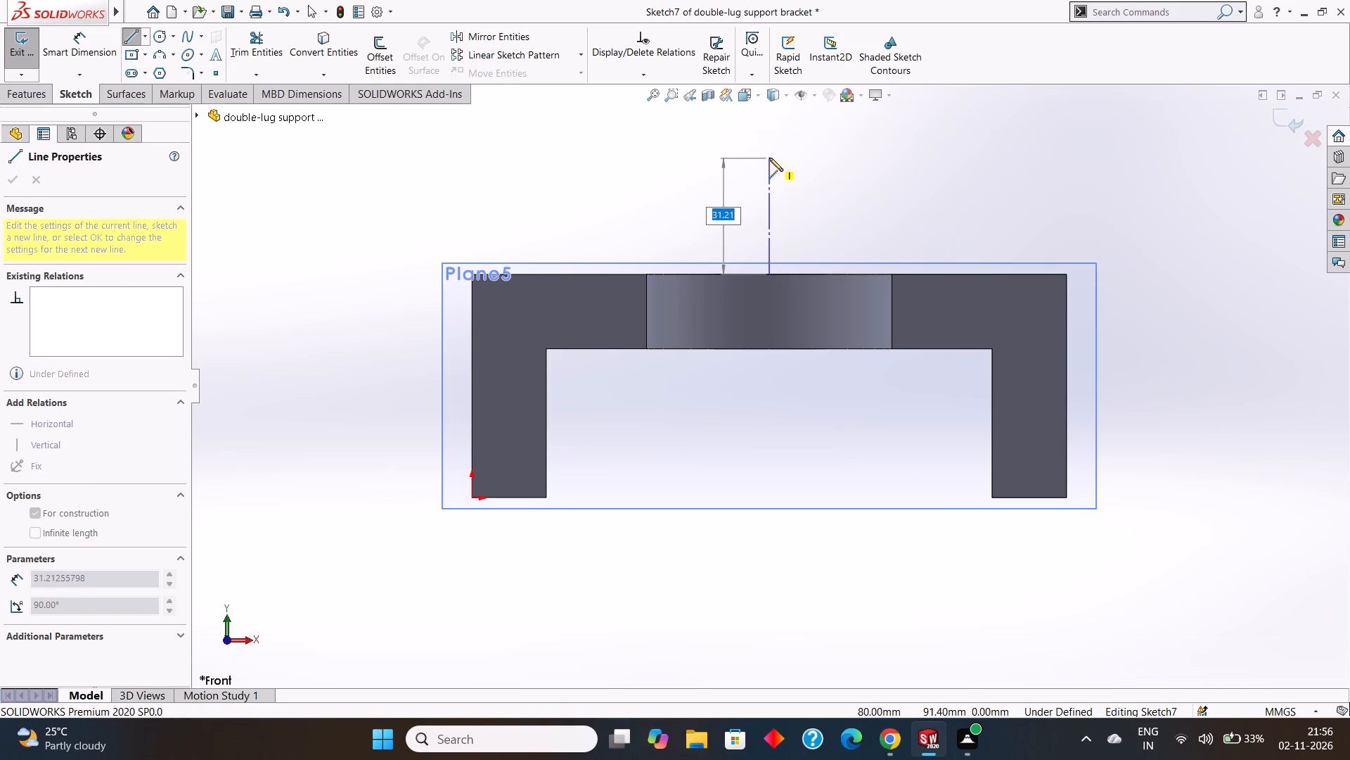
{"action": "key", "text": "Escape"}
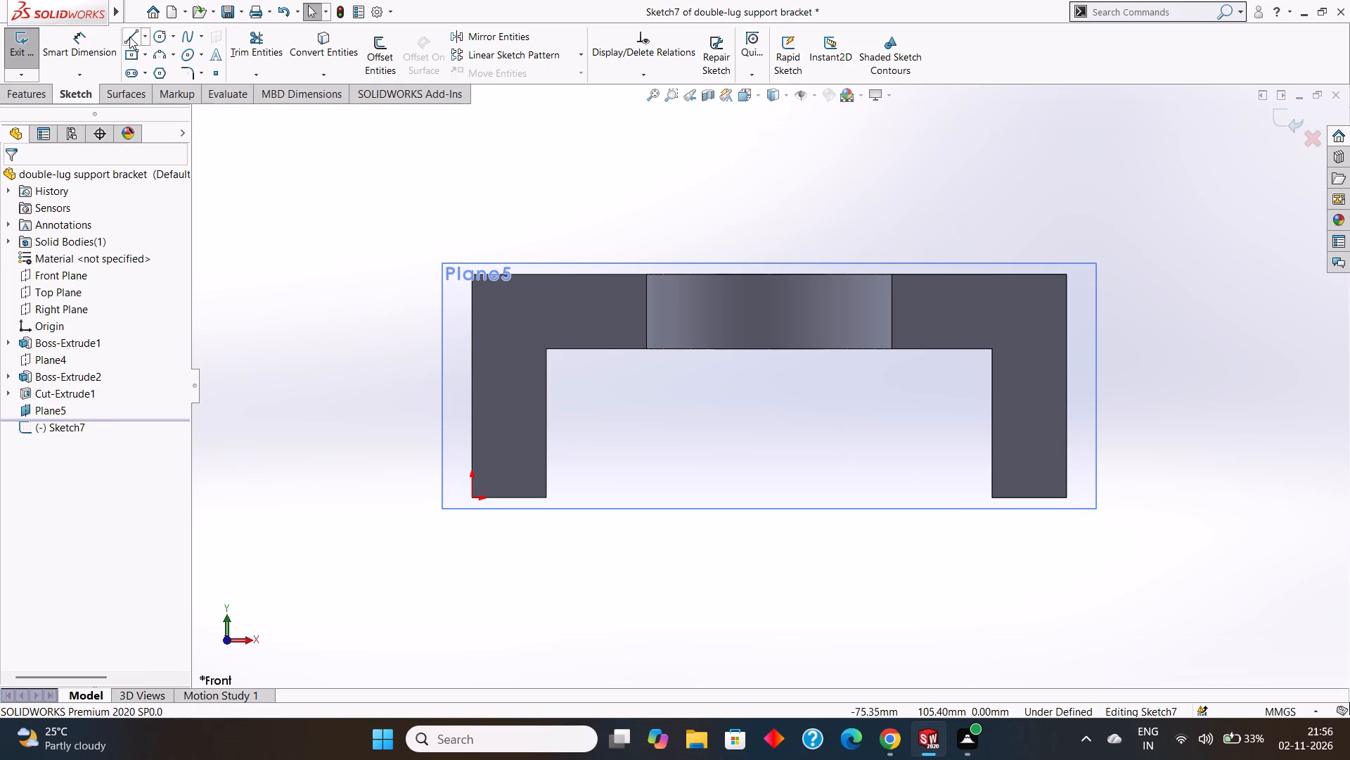
Draw a solid horizontal line along the bracket's full top edge, from one outer corner to the other.
{"action": "left_click", "coordinate": [129, 37]}
{"action": "left_click", "coordinate": [473, 274]}
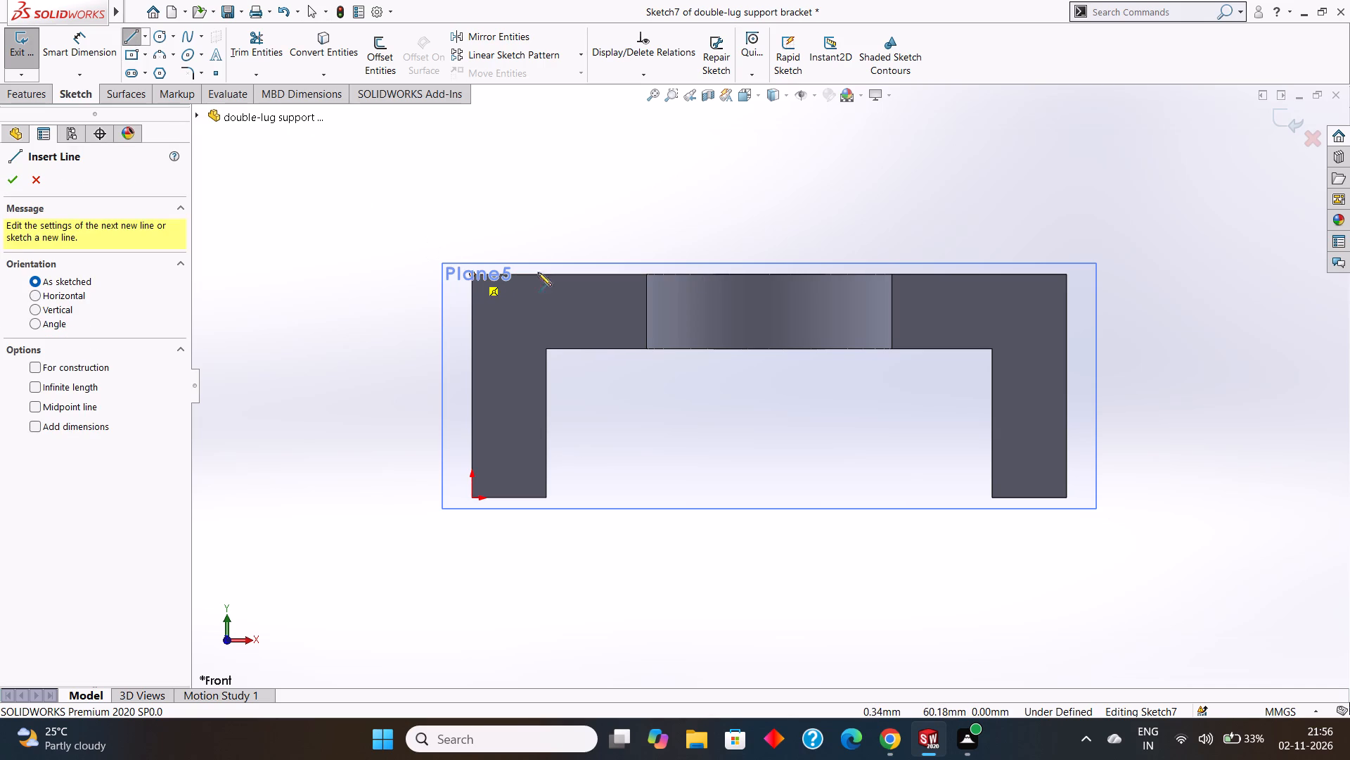
{"action": "left_click", "coordinate": [1067, 273]}
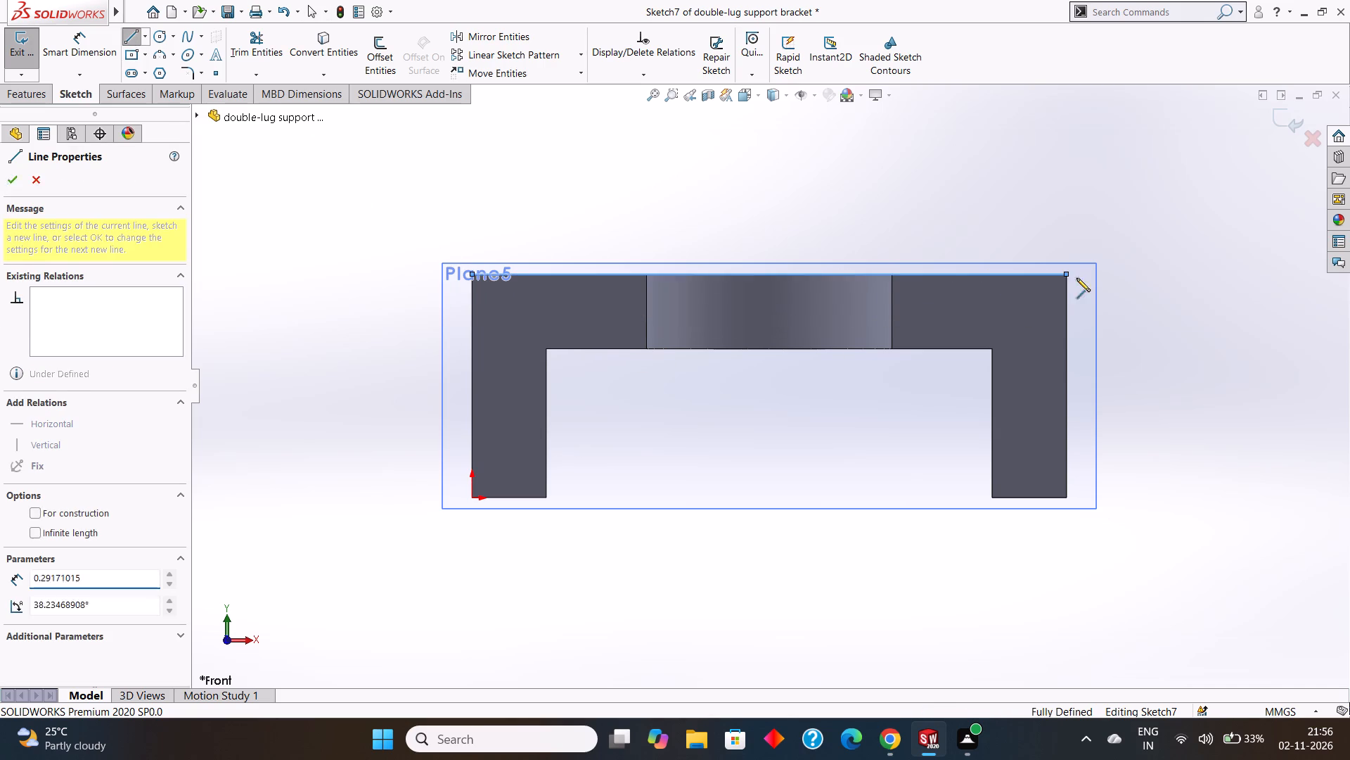
{"action": "key", "text": "Escape"}
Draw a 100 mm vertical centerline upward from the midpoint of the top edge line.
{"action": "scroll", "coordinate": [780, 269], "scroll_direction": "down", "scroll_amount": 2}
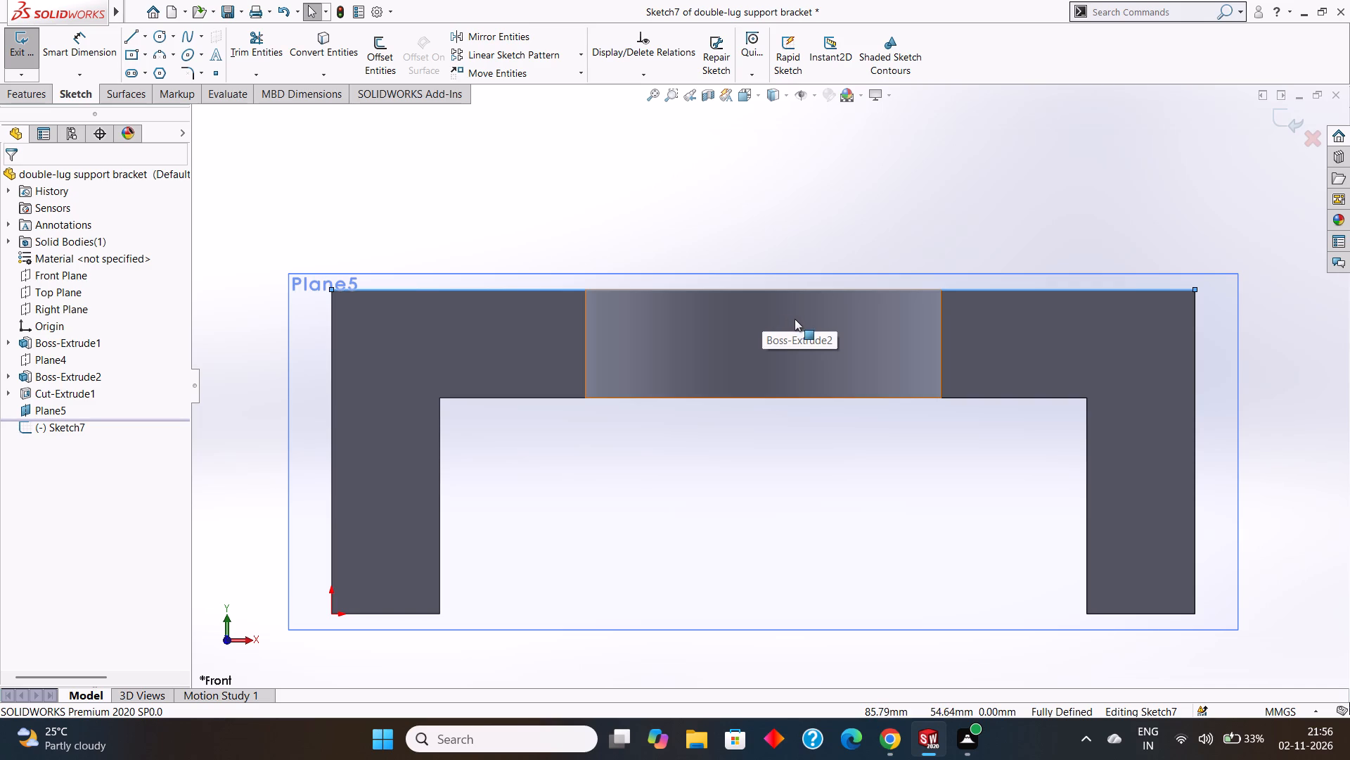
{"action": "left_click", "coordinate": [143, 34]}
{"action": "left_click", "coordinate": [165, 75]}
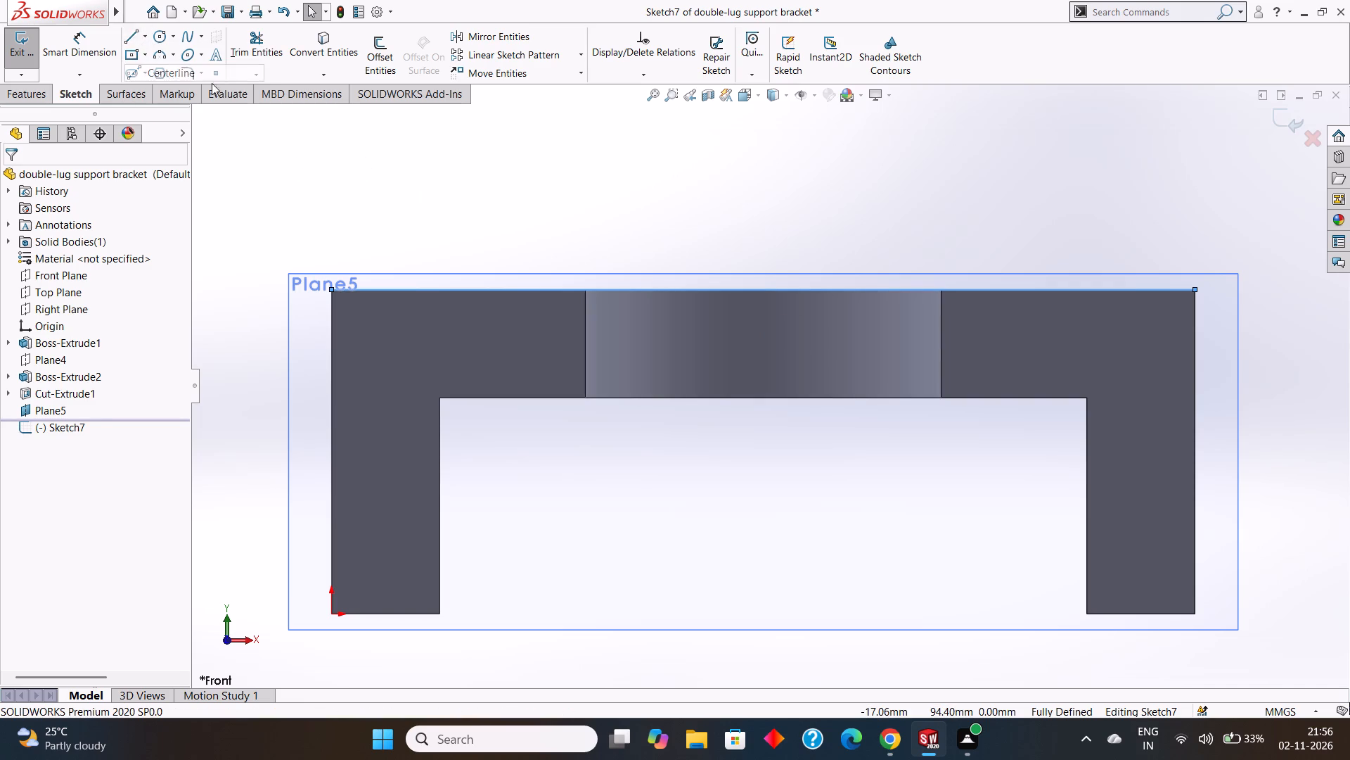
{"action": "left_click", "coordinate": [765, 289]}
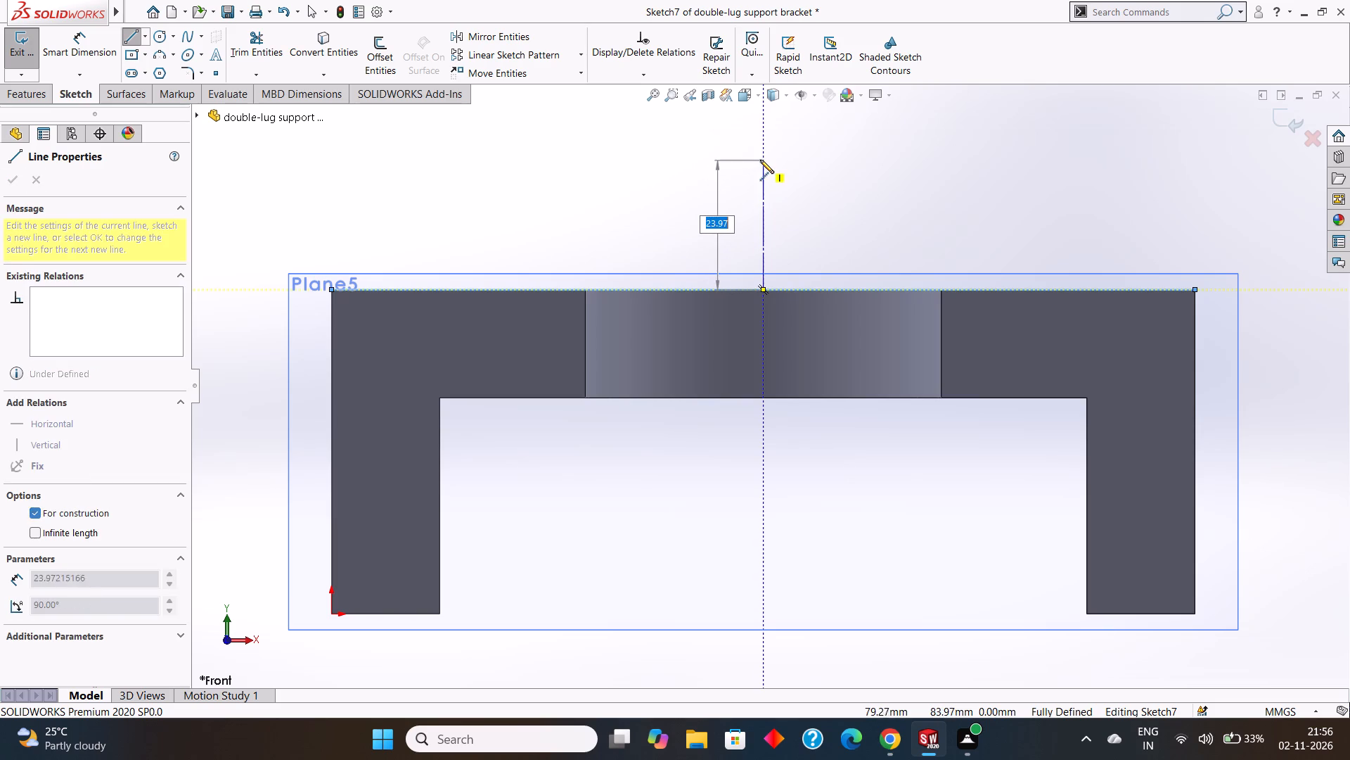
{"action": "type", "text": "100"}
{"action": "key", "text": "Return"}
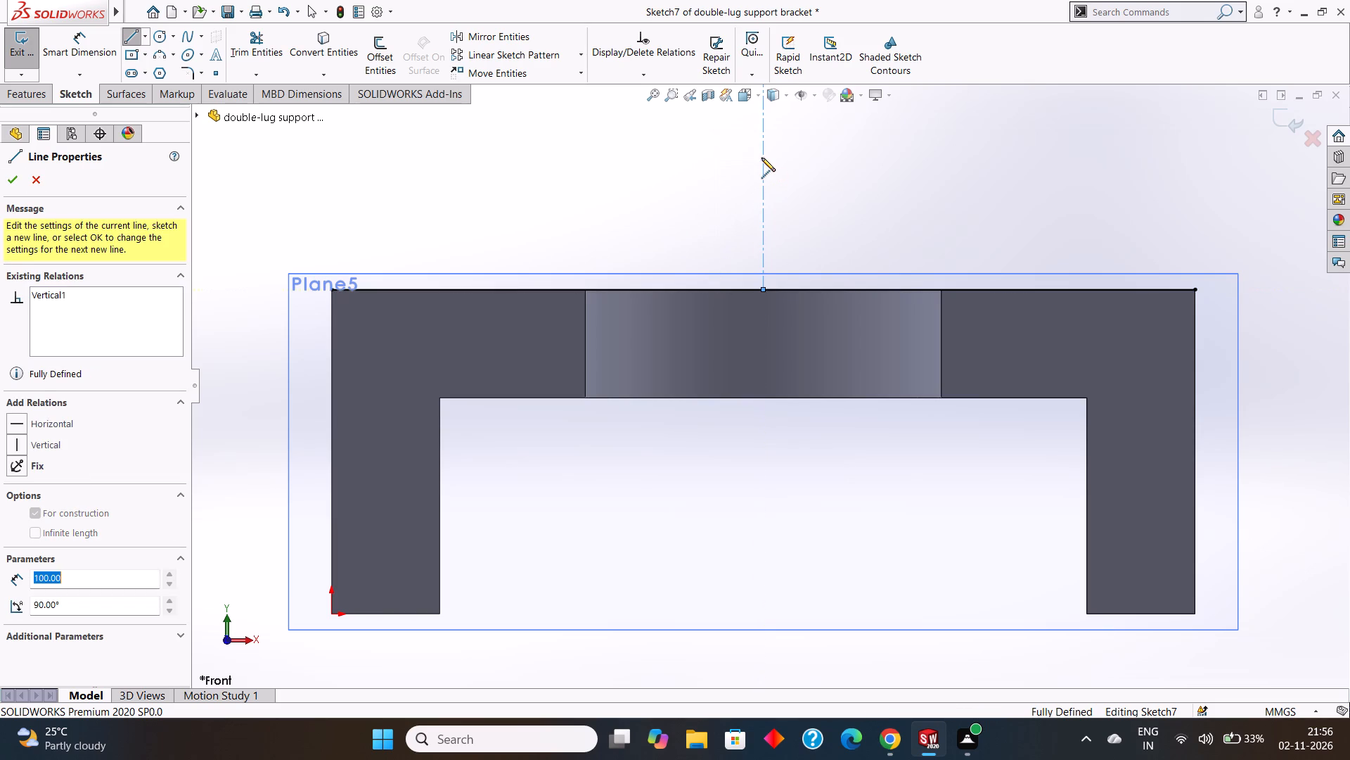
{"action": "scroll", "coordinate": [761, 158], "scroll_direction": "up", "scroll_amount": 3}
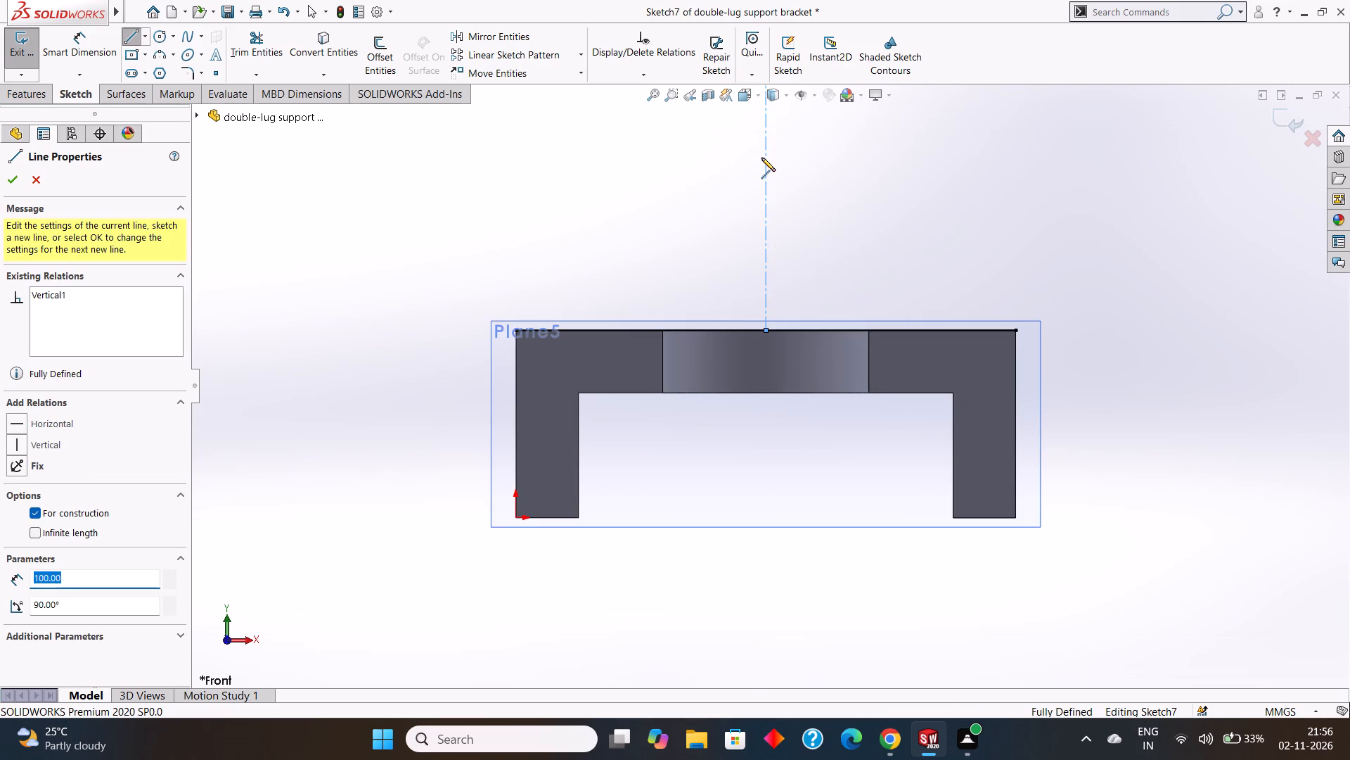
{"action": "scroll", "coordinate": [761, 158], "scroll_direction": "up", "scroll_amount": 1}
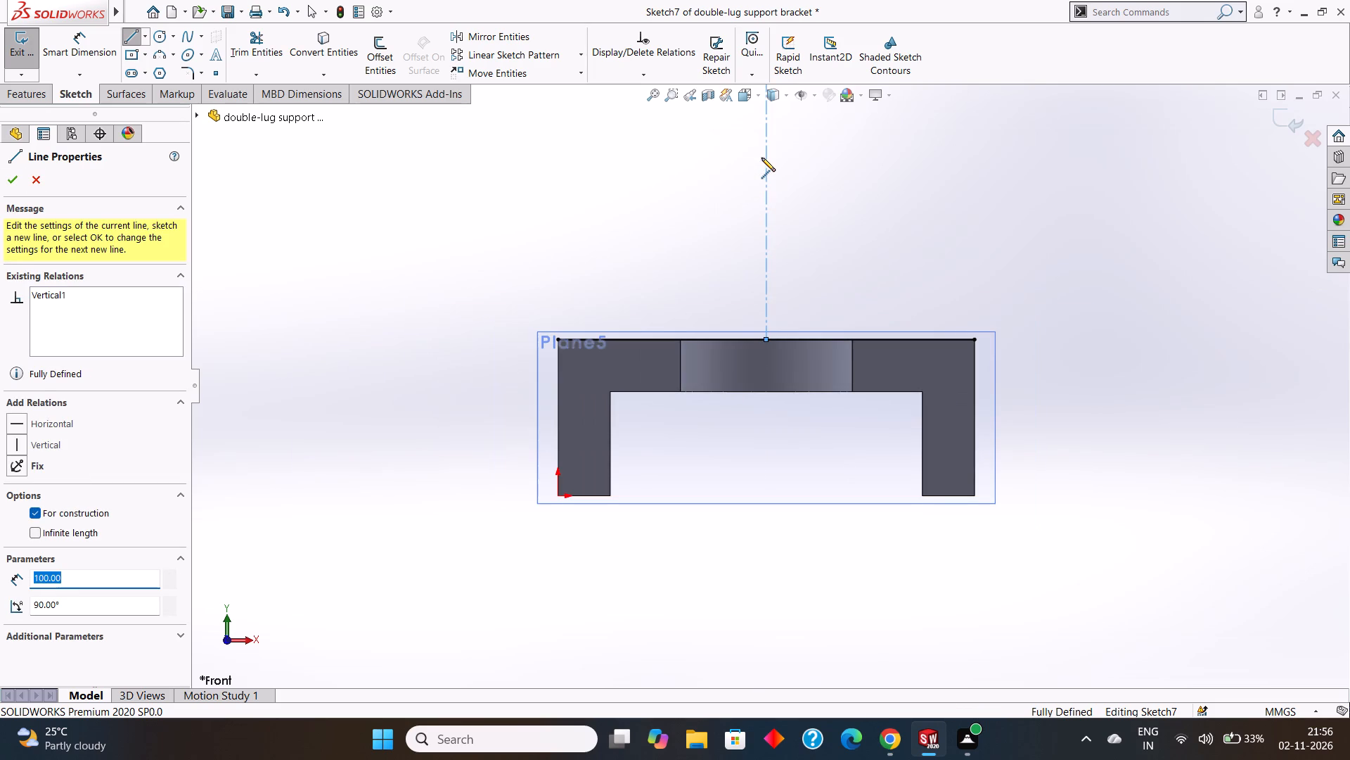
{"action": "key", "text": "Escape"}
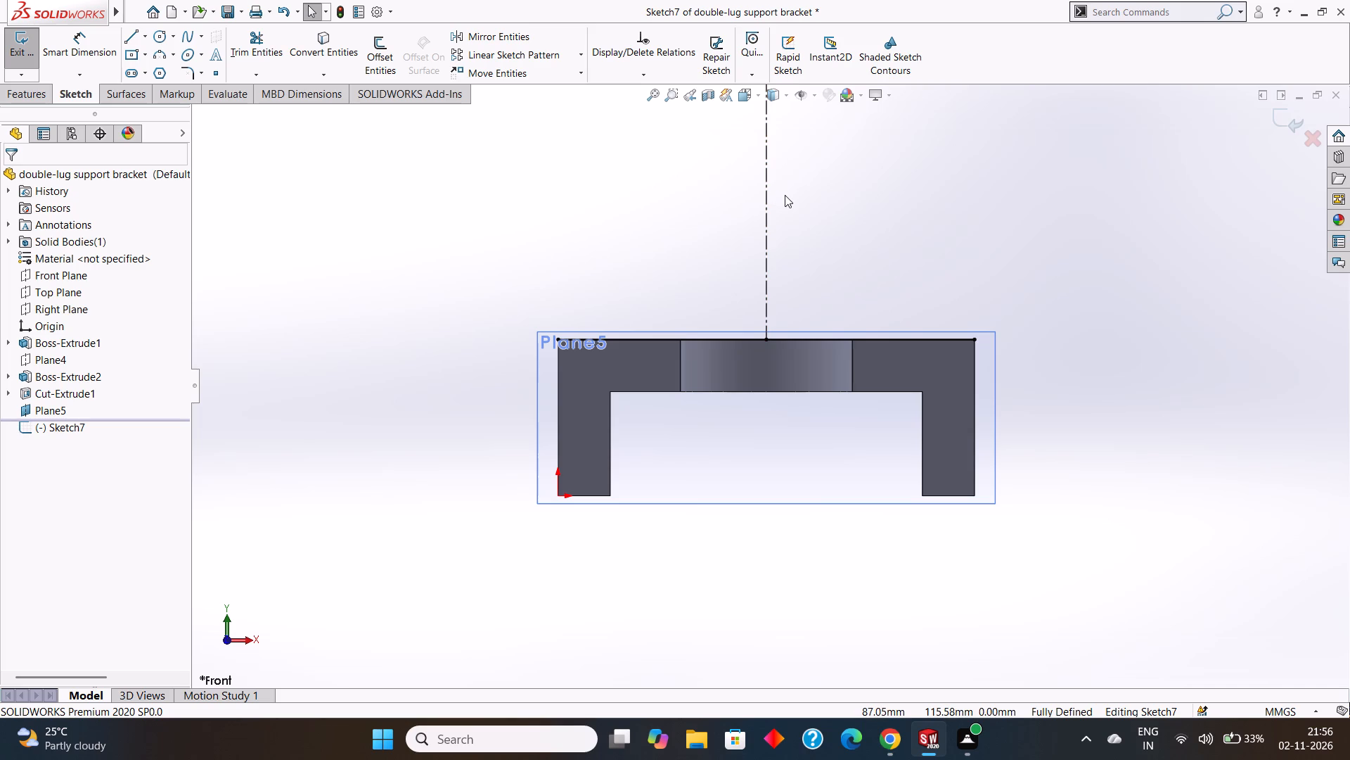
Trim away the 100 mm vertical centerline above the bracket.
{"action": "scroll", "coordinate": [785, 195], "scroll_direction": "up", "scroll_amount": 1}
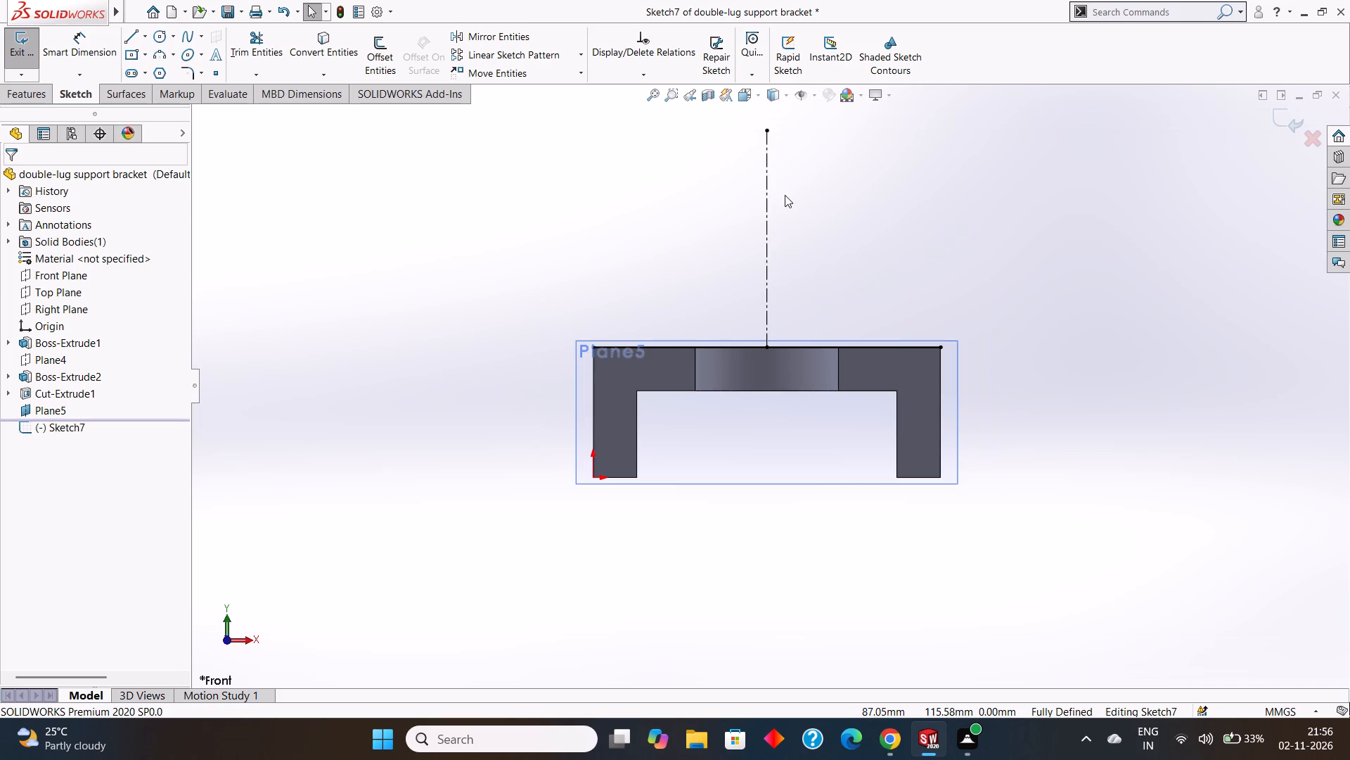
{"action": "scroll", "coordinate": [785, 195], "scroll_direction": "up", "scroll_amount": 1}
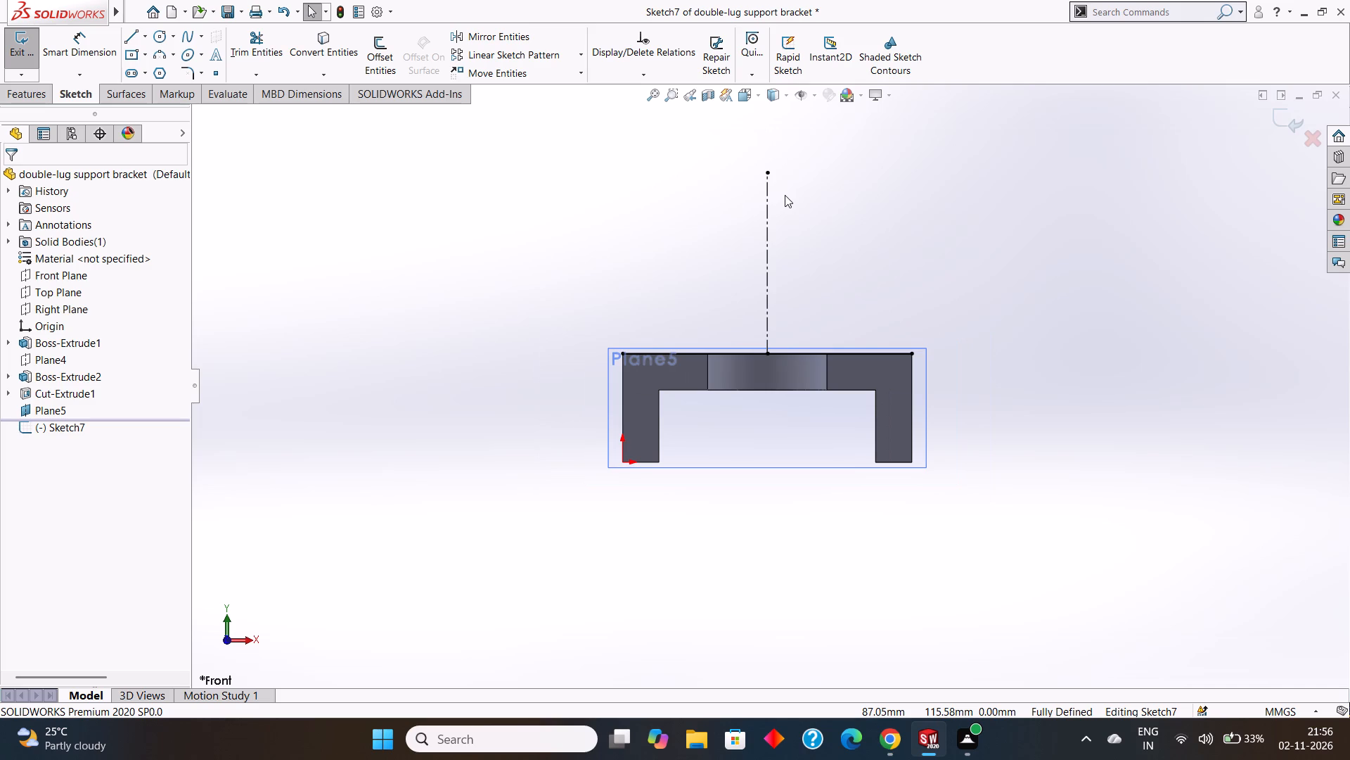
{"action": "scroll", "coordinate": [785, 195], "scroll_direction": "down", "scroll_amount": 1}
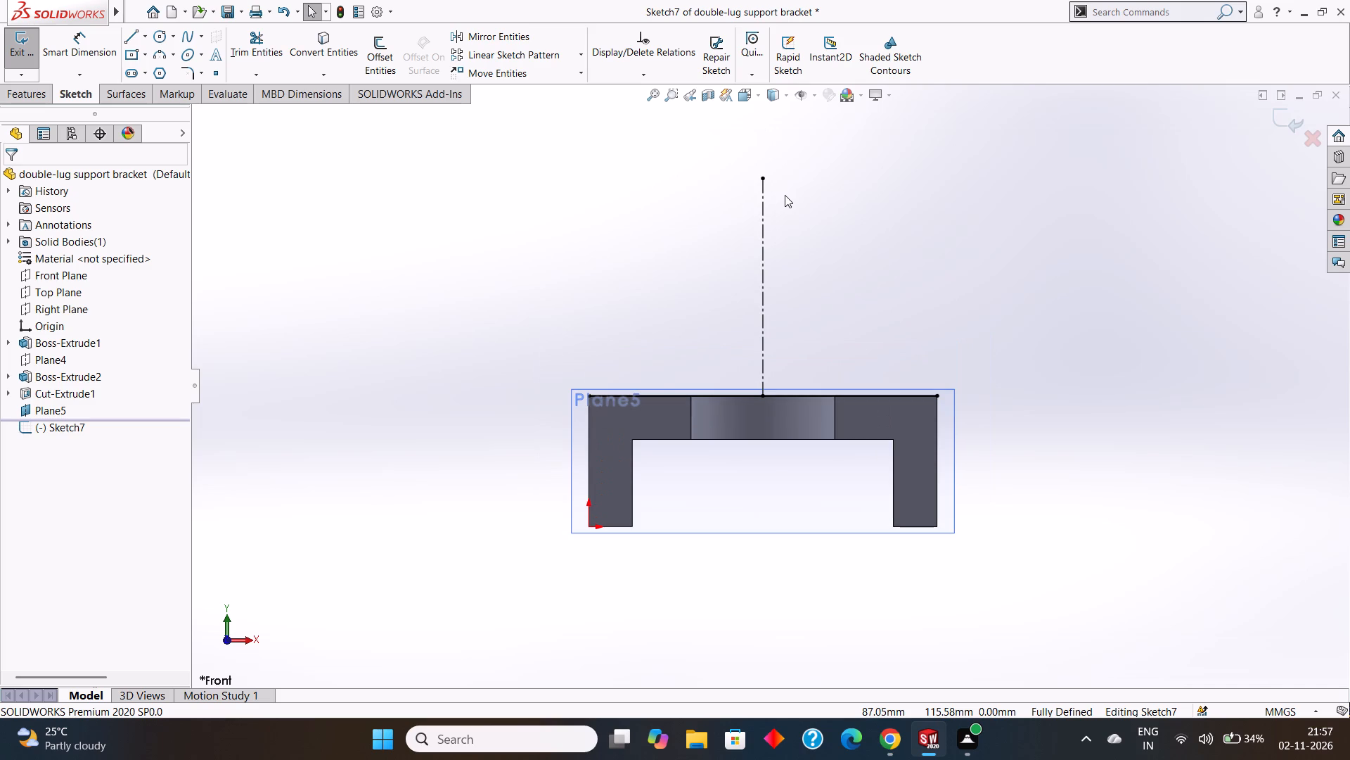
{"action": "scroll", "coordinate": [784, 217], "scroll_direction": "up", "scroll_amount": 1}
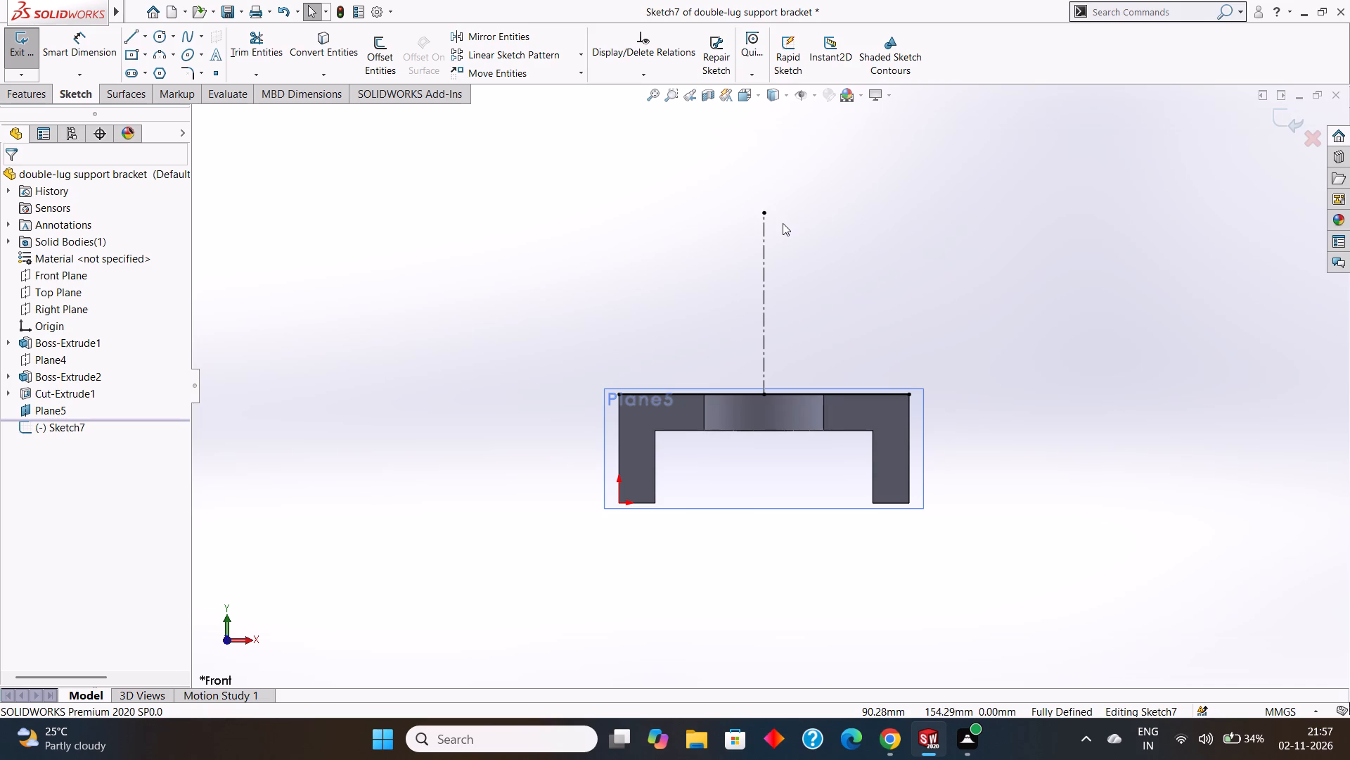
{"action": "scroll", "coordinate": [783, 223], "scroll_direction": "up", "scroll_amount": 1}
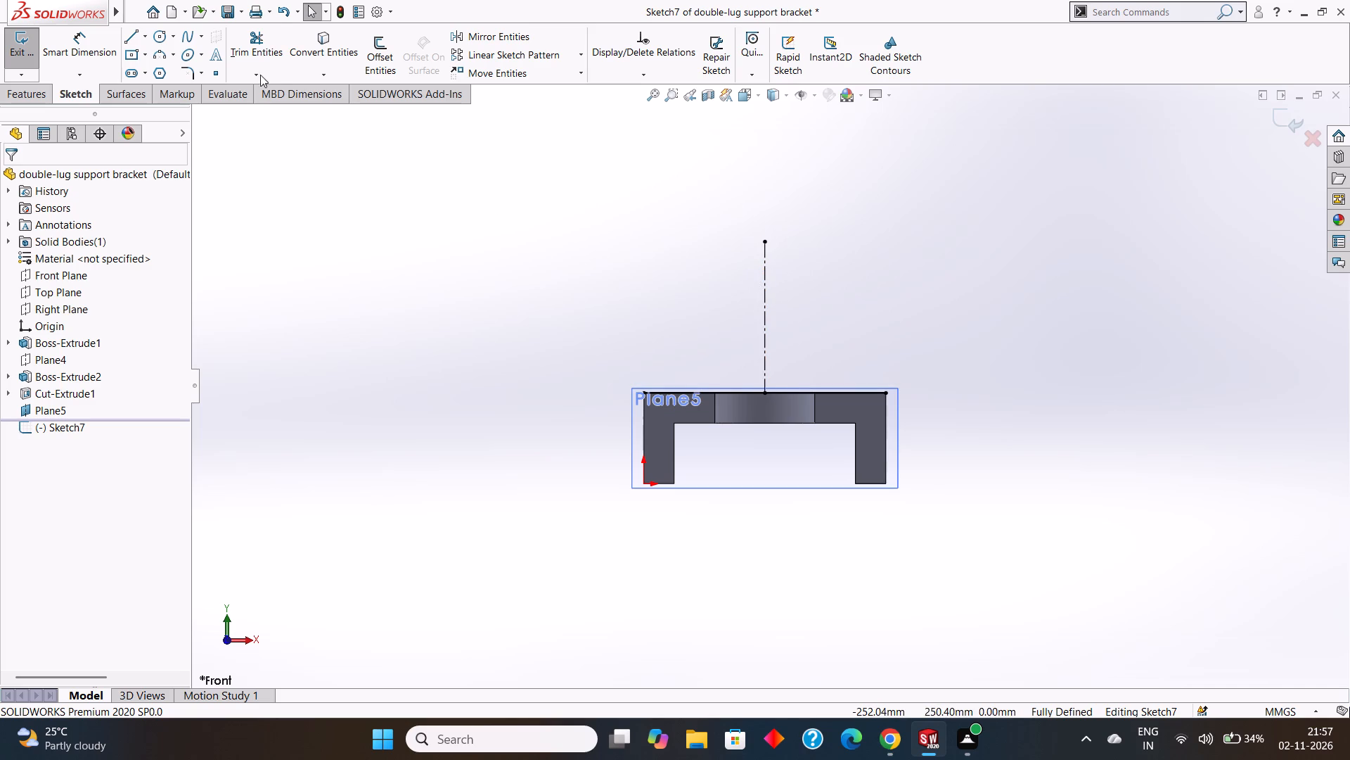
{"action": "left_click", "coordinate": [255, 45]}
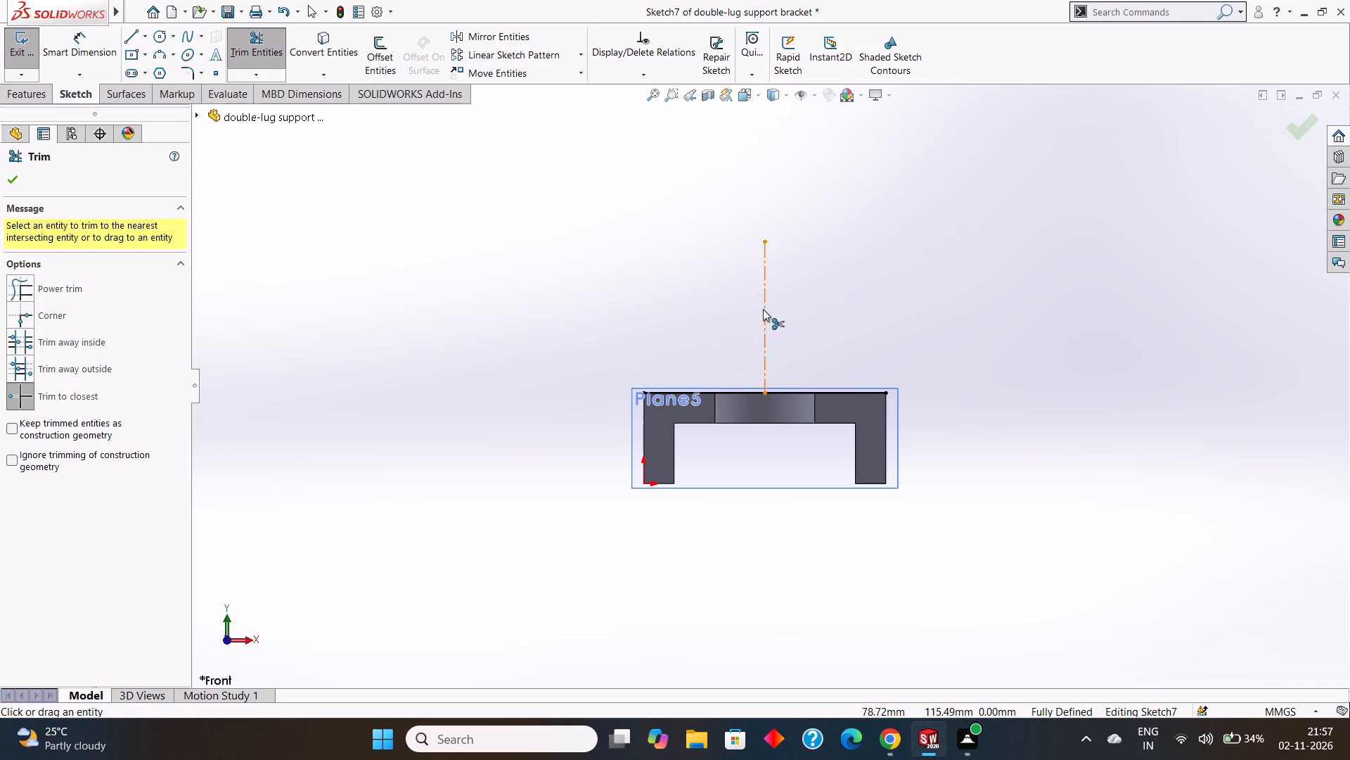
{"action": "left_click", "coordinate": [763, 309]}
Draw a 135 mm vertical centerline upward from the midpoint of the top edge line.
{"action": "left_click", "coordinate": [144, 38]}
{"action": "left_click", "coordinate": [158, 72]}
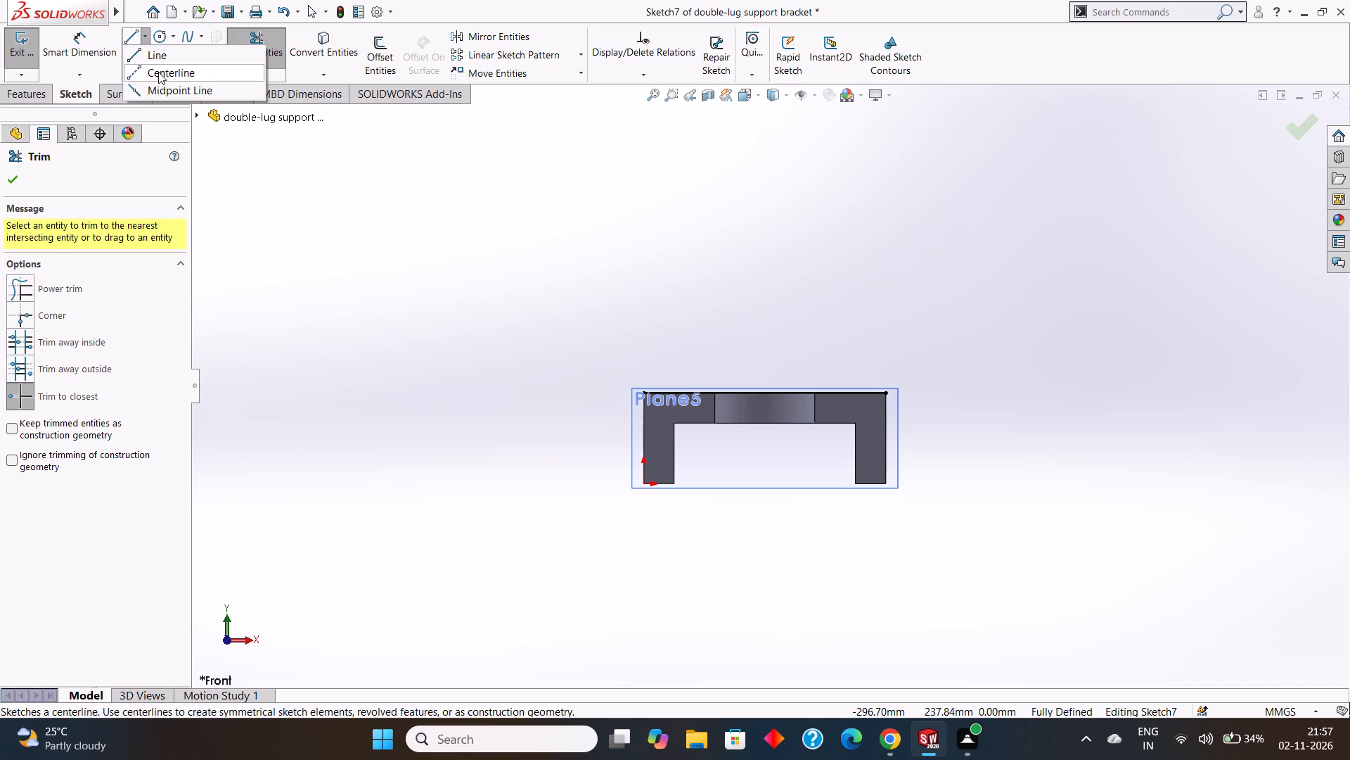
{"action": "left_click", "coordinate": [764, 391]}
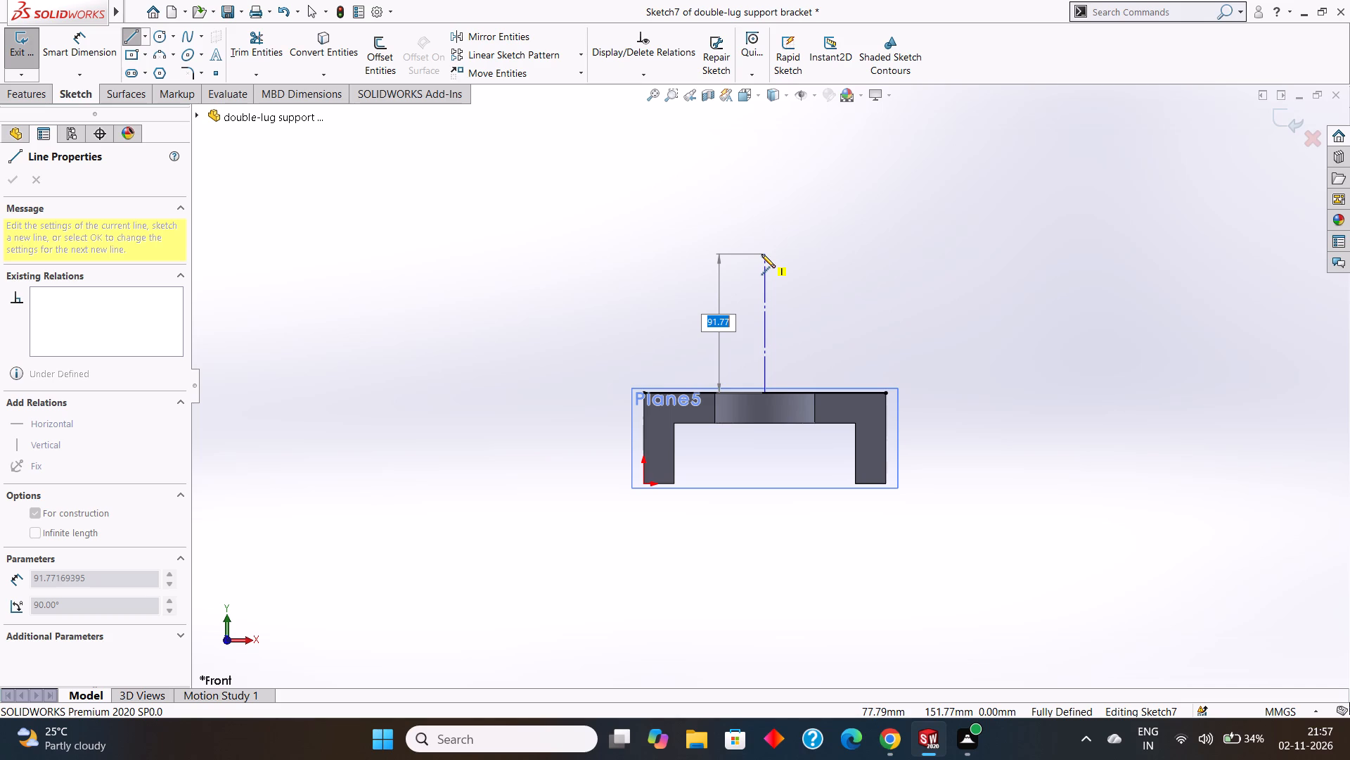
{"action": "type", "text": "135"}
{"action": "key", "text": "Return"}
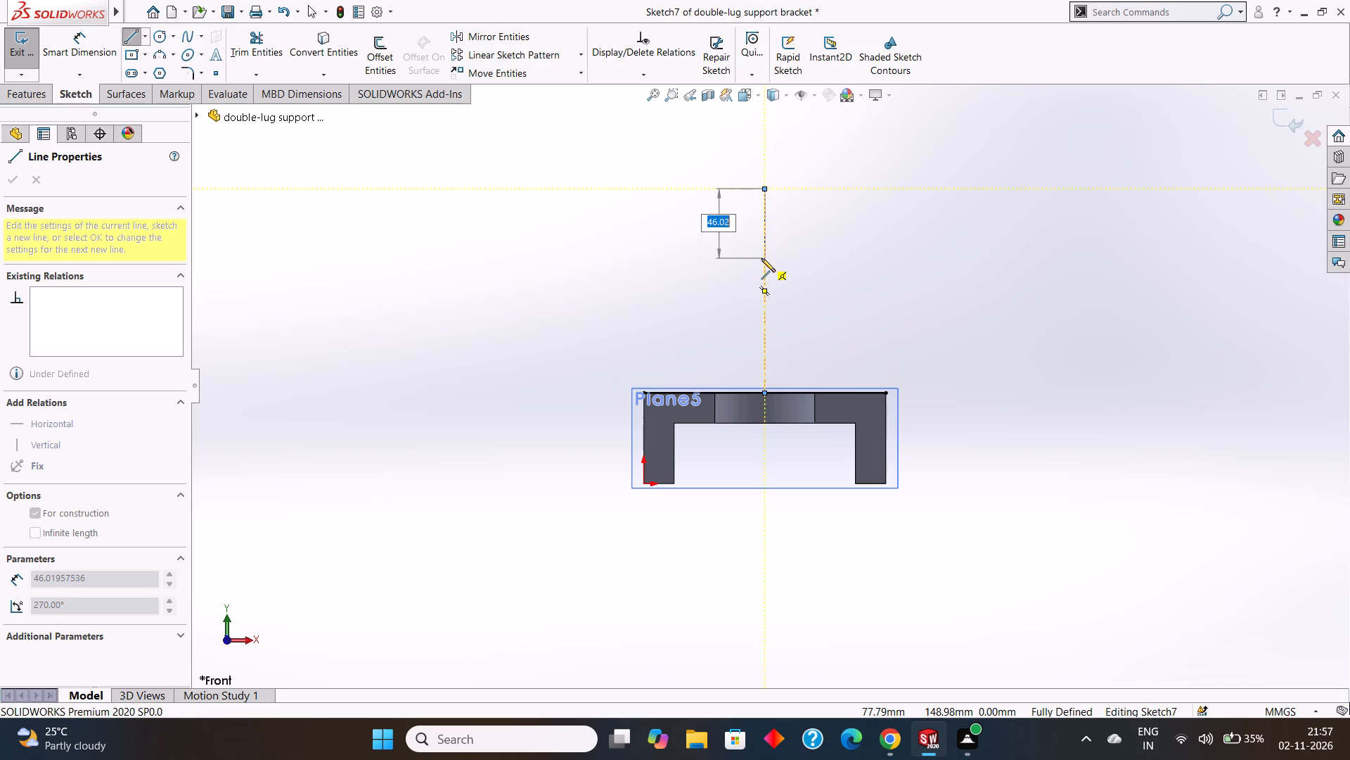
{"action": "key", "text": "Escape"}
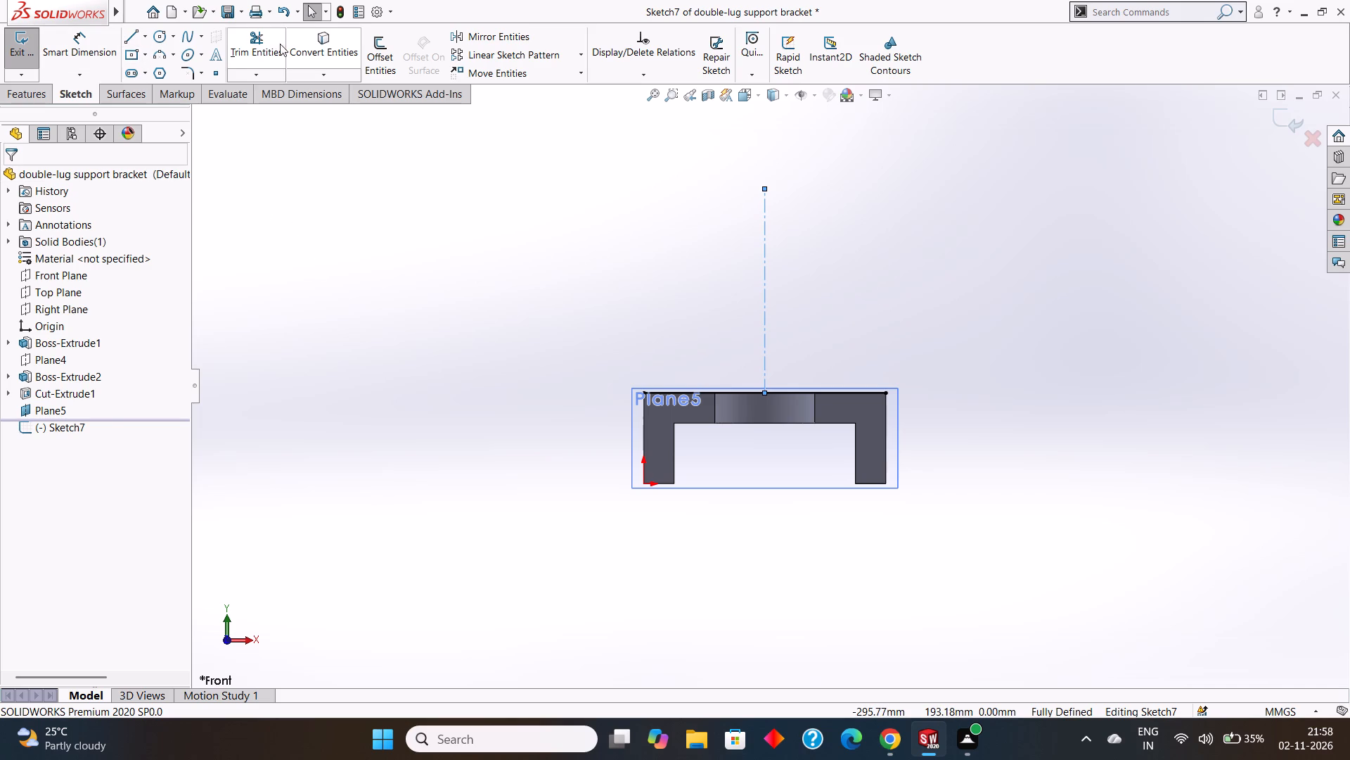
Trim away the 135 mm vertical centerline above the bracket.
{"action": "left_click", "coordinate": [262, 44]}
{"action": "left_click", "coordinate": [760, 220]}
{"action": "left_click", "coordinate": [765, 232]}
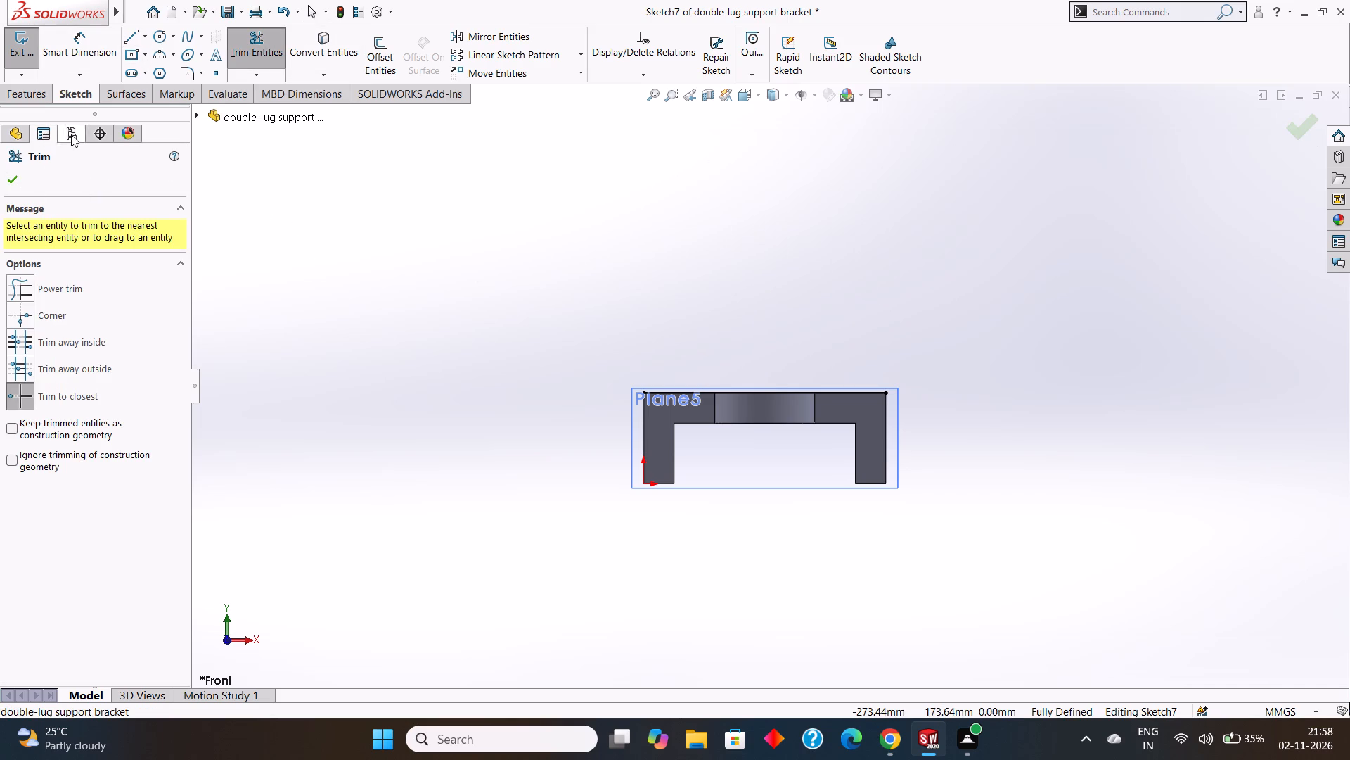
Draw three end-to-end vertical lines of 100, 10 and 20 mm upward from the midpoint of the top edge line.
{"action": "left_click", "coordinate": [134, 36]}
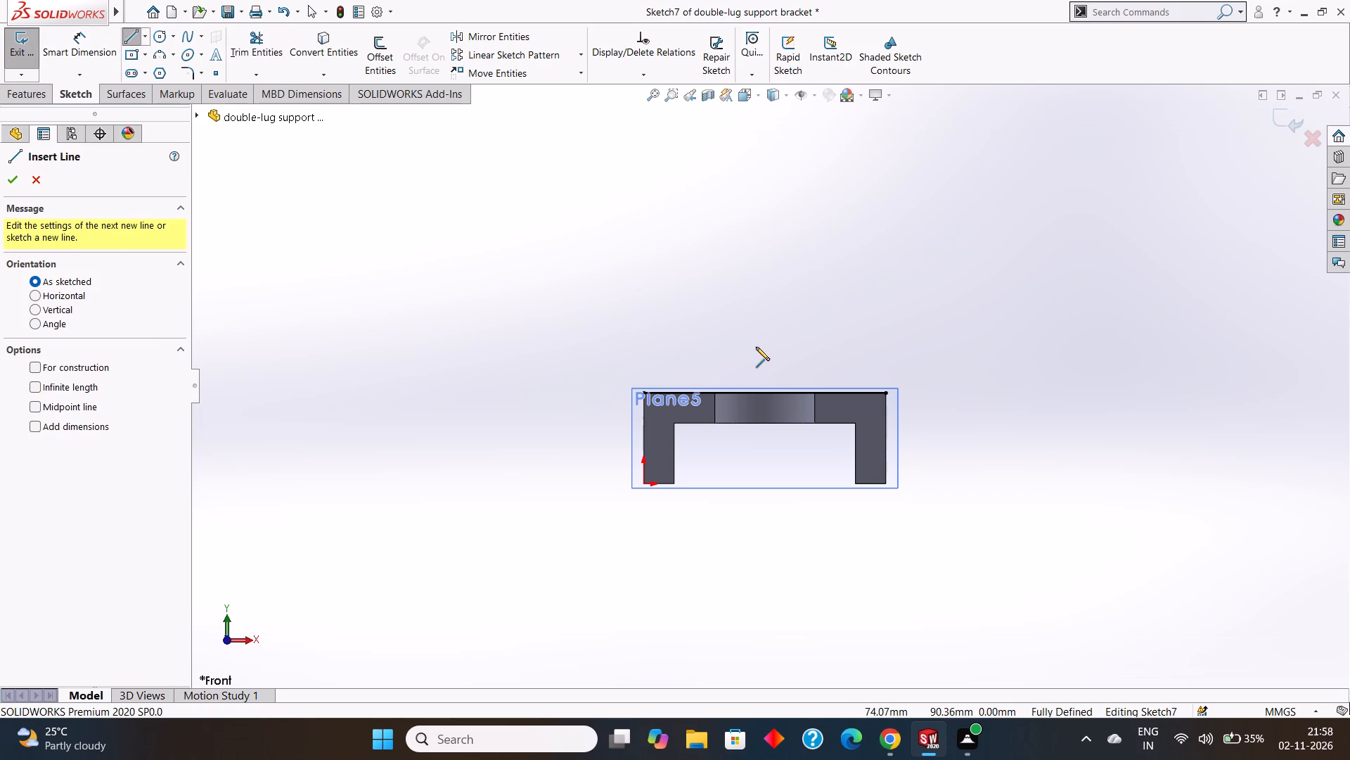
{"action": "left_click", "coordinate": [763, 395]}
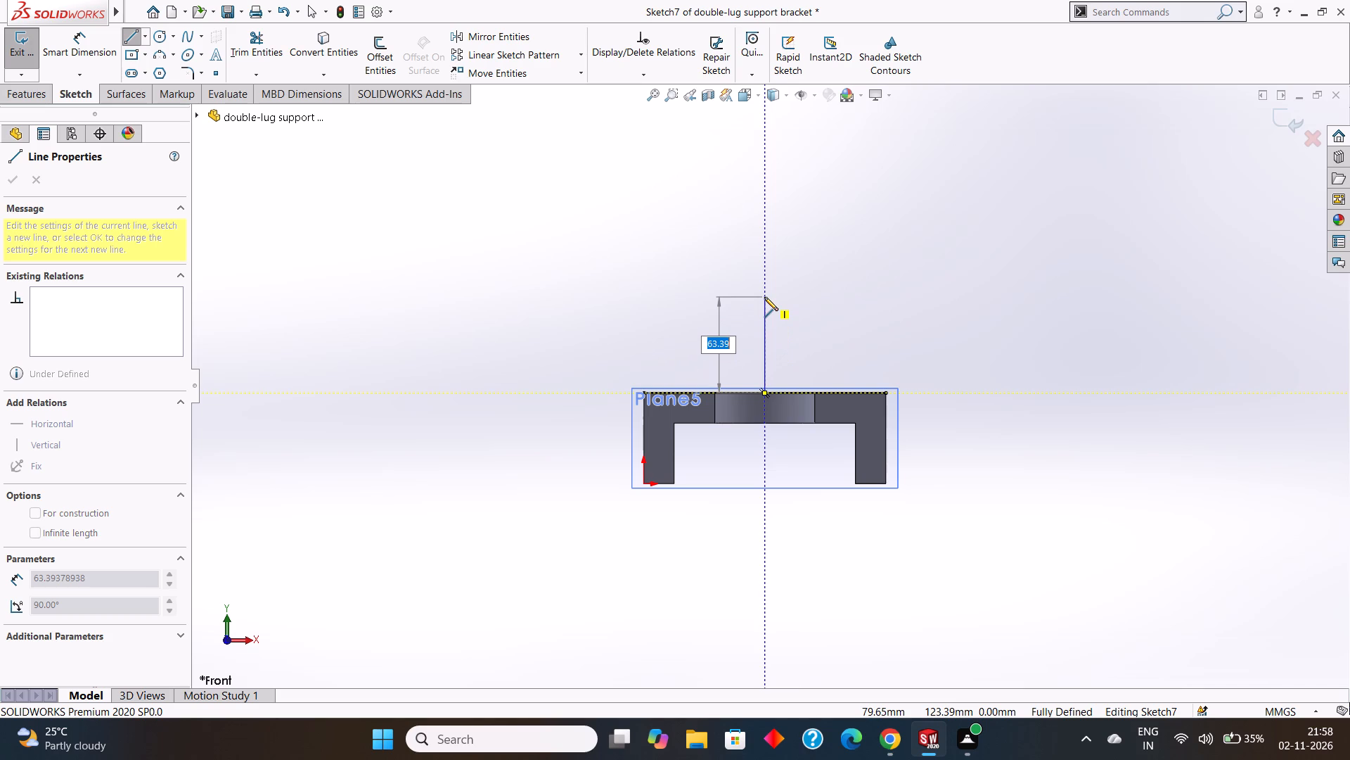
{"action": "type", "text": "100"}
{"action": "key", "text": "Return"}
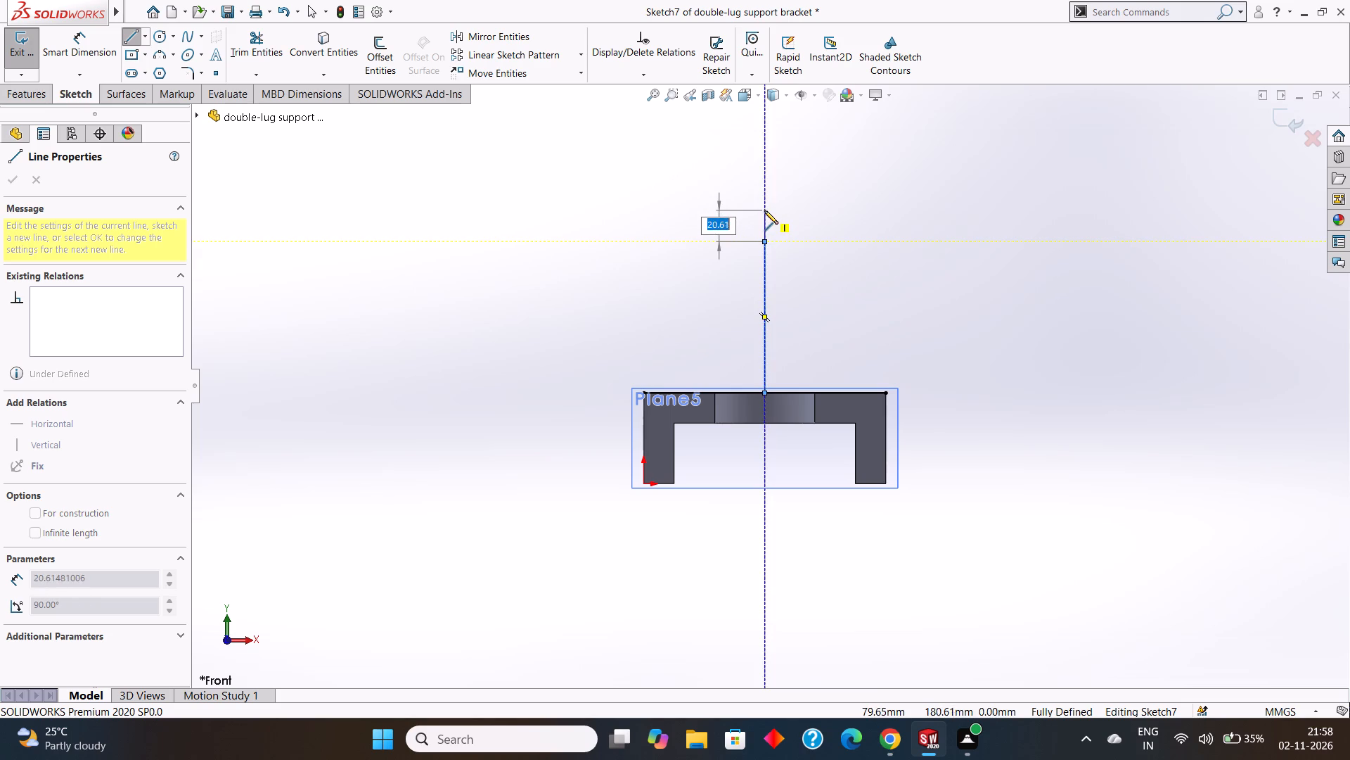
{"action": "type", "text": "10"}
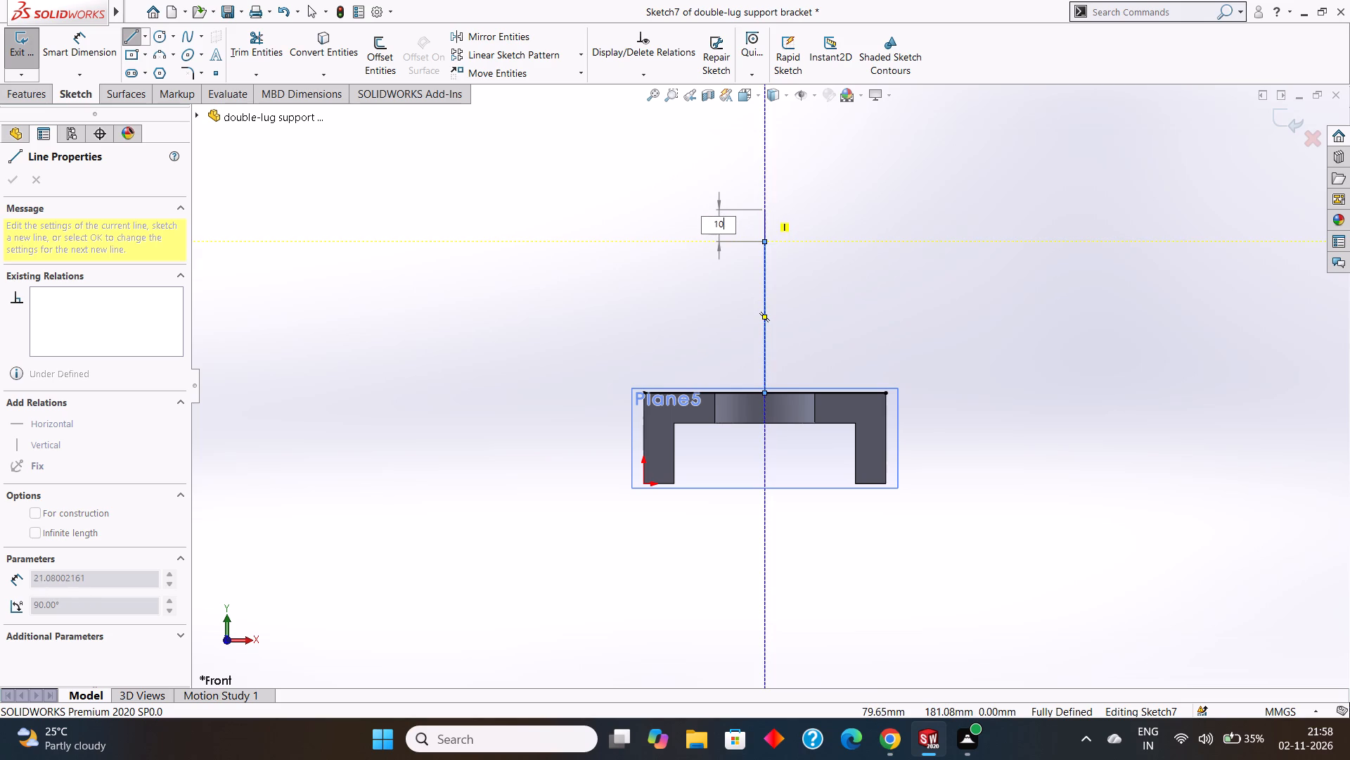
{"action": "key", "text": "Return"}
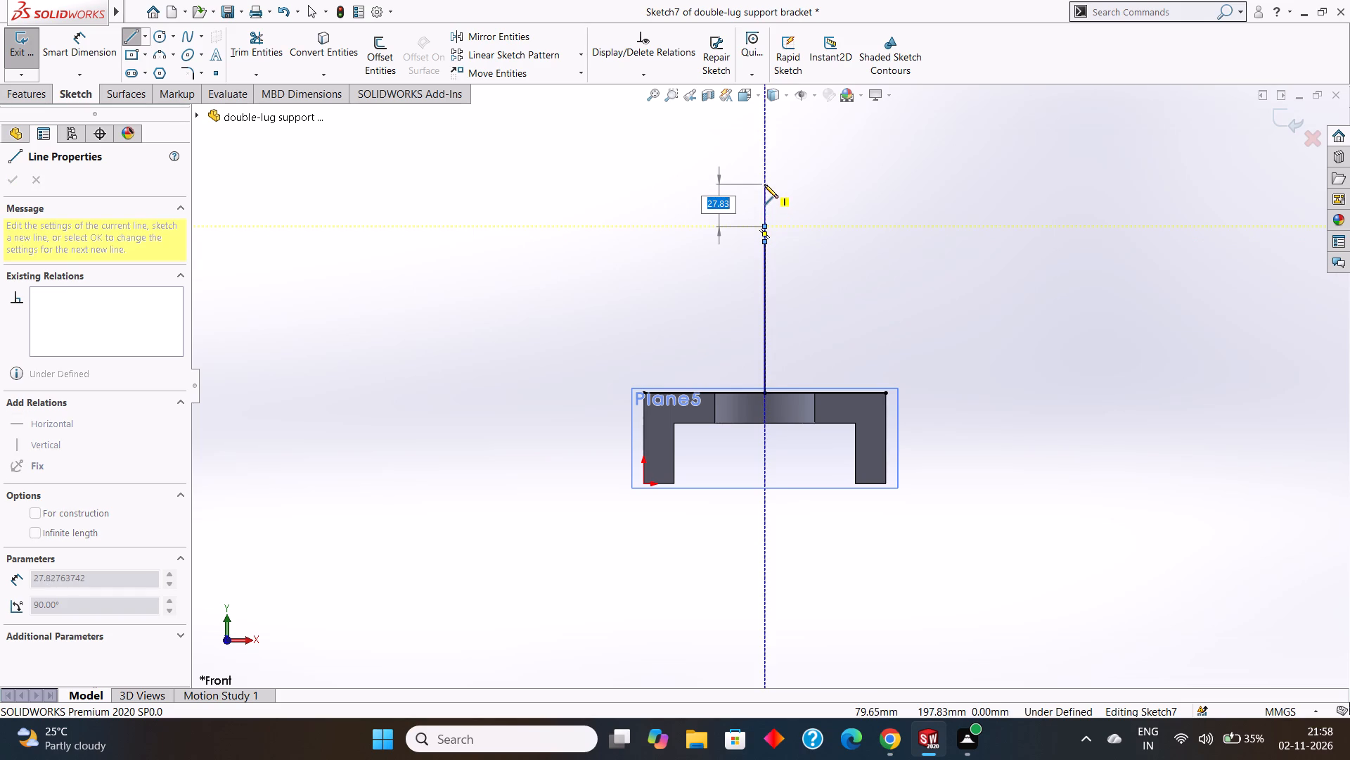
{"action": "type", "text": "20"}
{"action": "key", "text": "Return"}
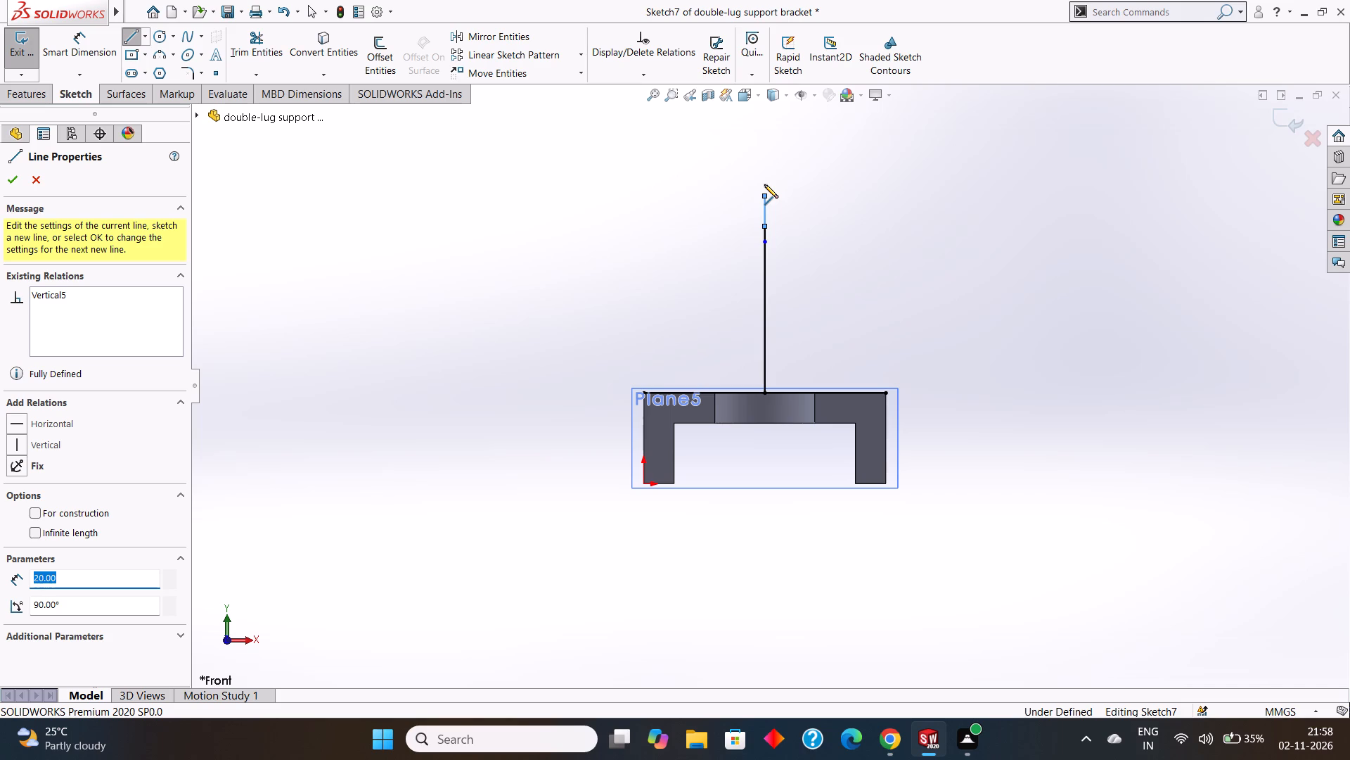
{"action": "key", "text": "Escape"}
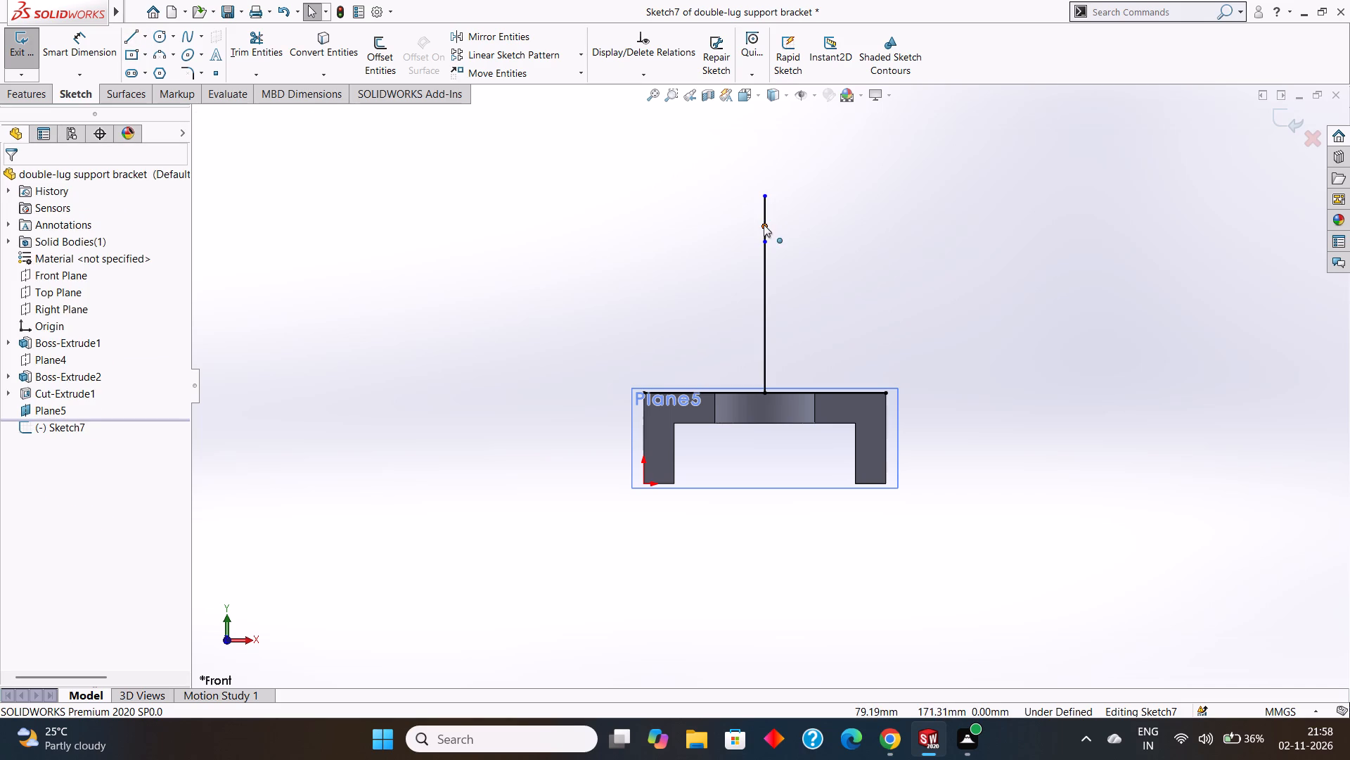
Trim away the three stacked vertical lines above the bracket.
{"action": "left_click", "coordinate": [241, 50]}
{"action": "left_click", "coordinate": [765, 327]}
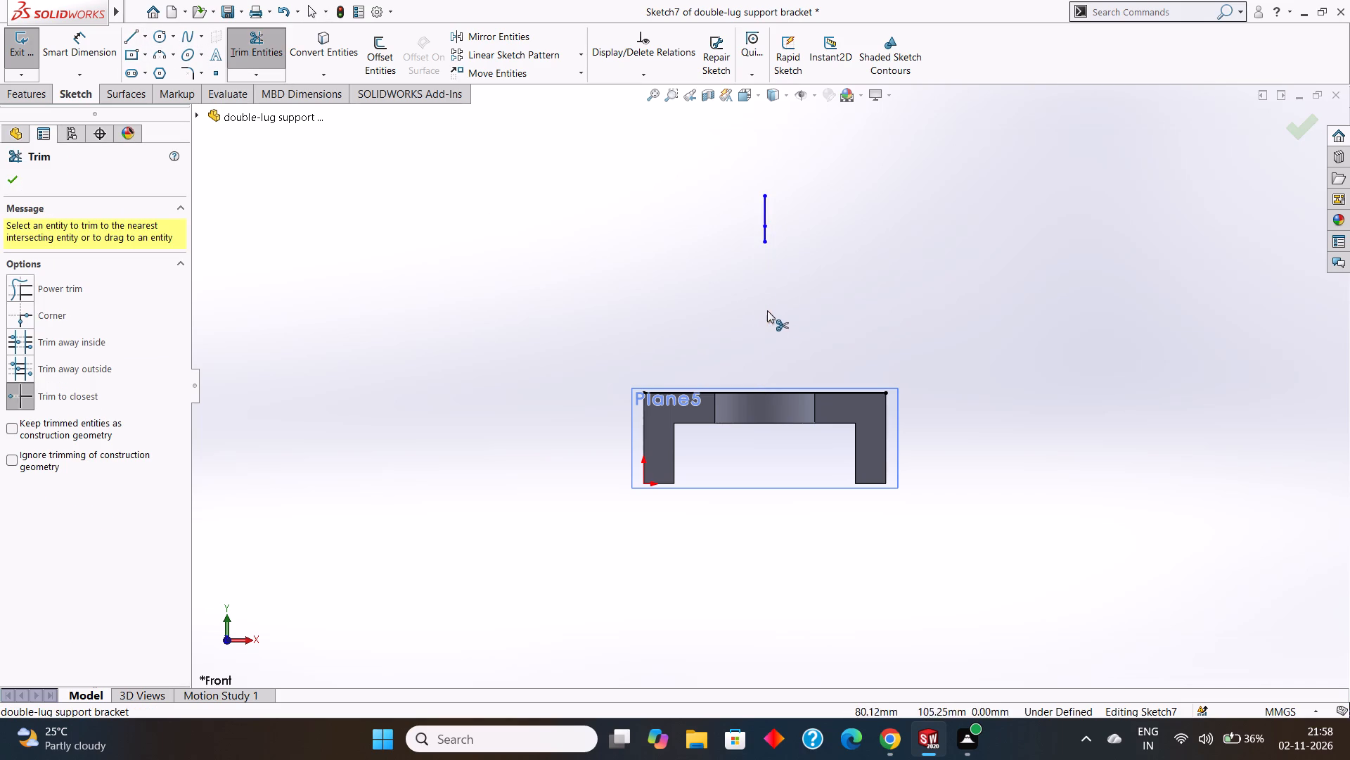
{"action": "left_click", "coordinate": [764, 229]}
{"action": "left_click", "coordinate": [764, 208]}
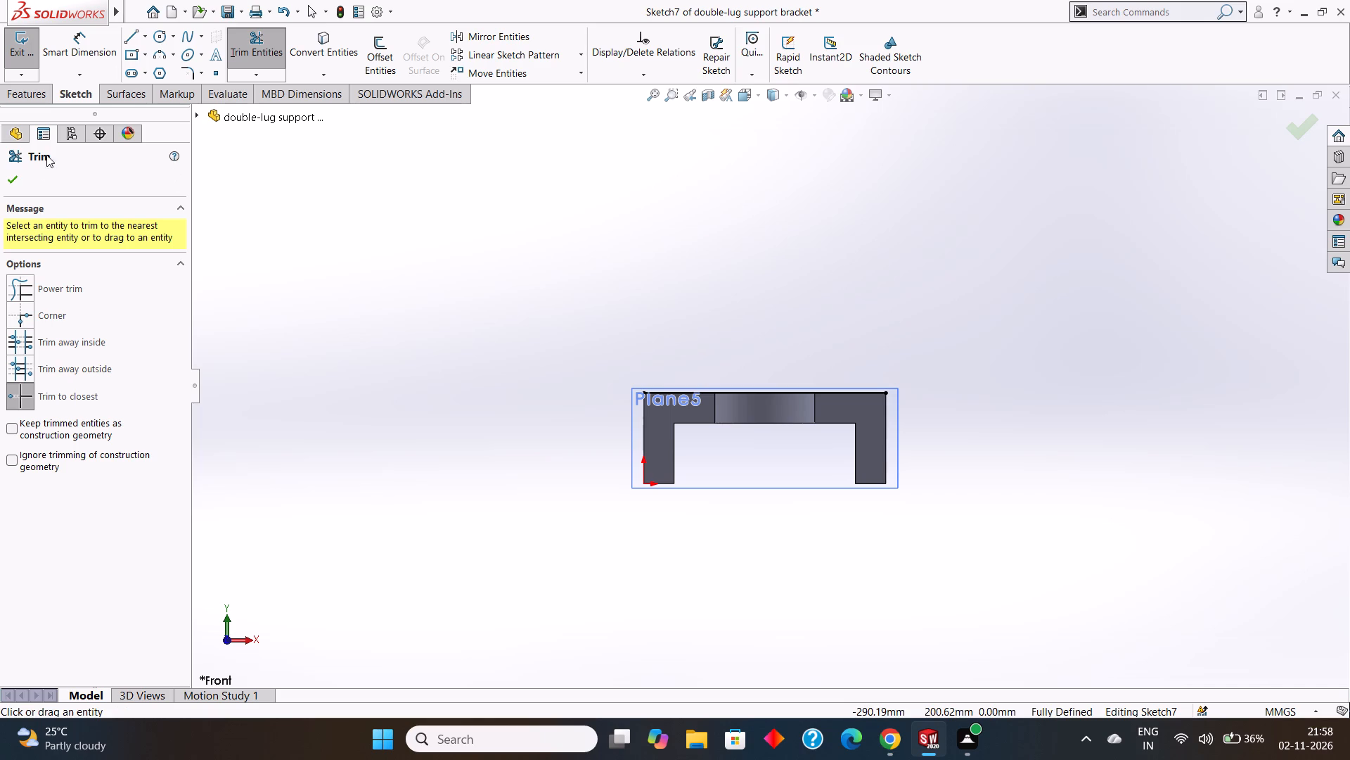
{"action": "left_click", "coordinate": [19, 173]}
Examine the bracket from several angles, checking the front lug, the inverted-U base and the sketch line on the rear plane.
{"action": "scroll", "coordinate": [681, 233], "scroll_direction": "up", "scroll_amount": 1}
{"action": "middle_click_drag", "start_coordinate": [681, 233], "coordinate": [683, 379]}
{"action": "middle_click_drag", "start_coordinate": [682, 379], "coordinate": [682, 395]}
{"action": "middle_click_drag", "start_coordinate": [676, 386], "coordinate": [657, 353]}
{"action": "middle_click_drag", "start_coordinate": [744, 289], "coordinate": [693, 308]}
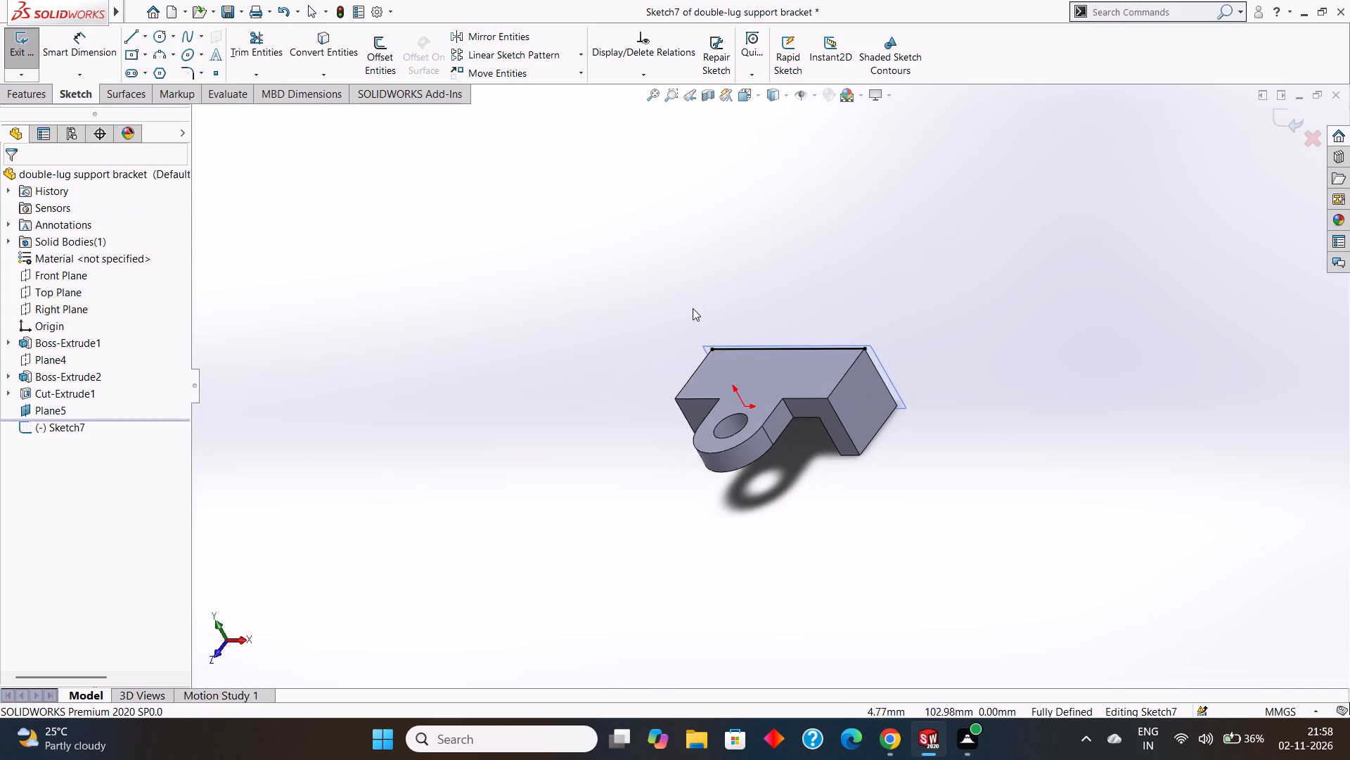
{"action": "middle_click_drag", "start_coordinate": [693, 308], "coordinate": [693, 308]}
{"action": "middle_click_drag", "start_coordinate": [690, 300], "coordinate": [721, 337]}
{"action": "middle_click_drag", "start_coordinate": [694, 279], "coordinate": [727, 312]}
{"action": "middle_click_drag", "start_coordinate": [728, 312], "coordinate": [705, 302]}
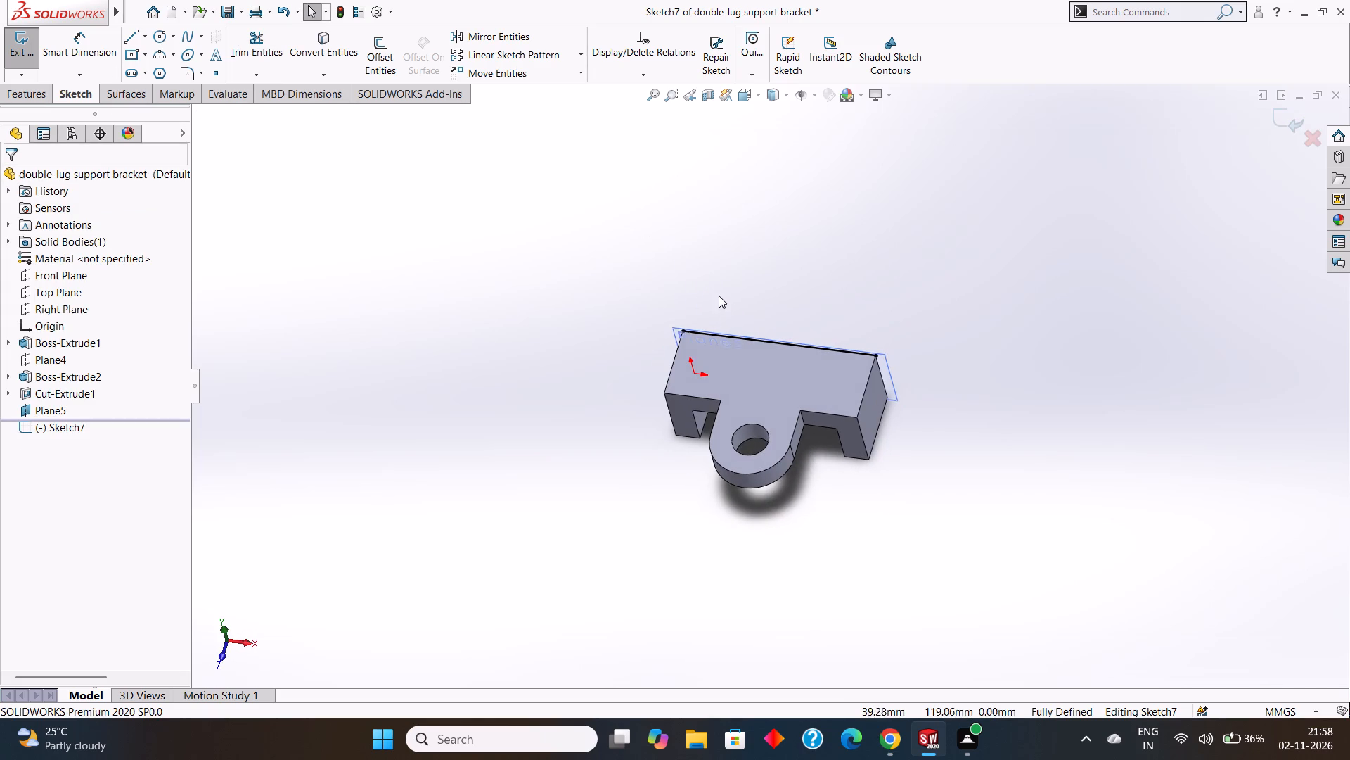
{"action": "middle_click_drag", "start_coordinate": [719, 296], "coordinate": [695, 288]}
{"action": "middle_click_drag", "start_coordinate": [691, 281], "coordinate": [714, 298]}
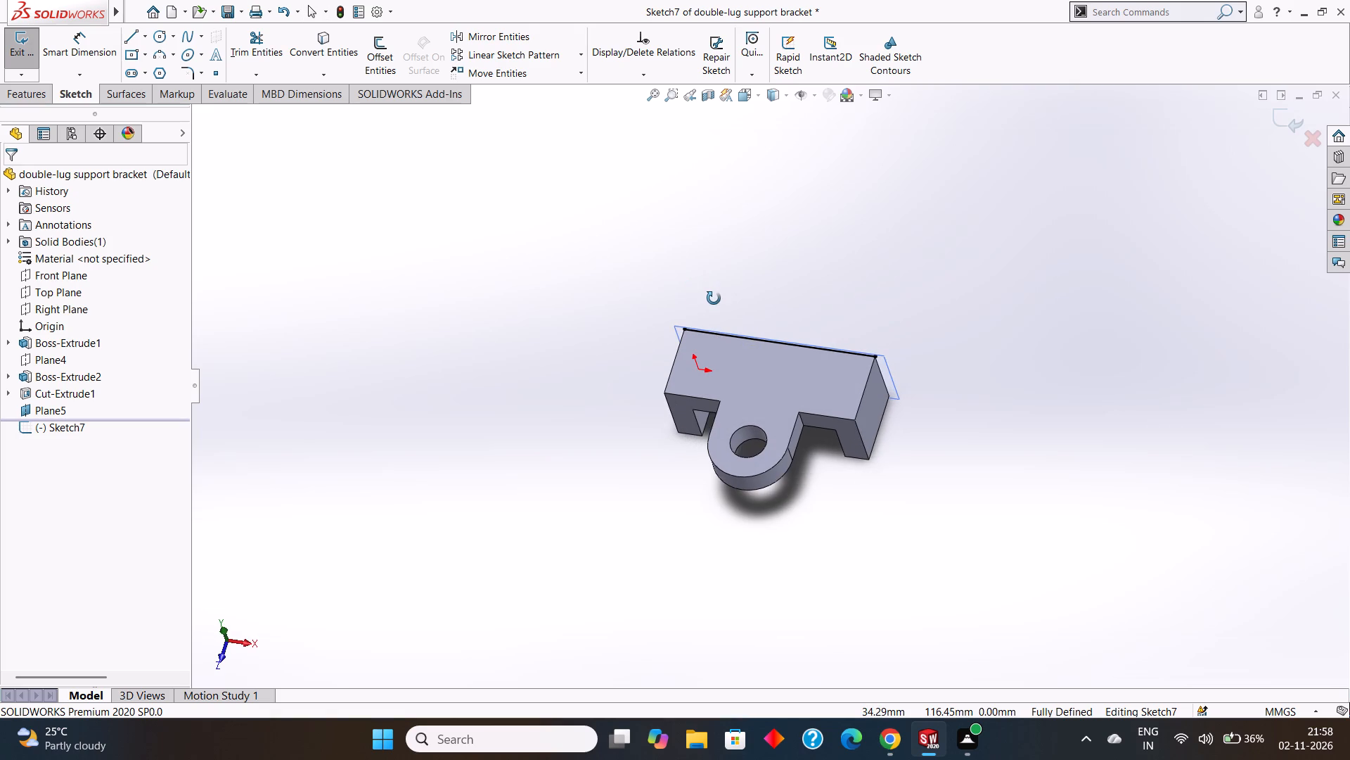
{"action": "middle_click_drag", "start_coordinate": [714, 298], "coordinate": [724, 300]}
{"action": "middle_click_drag", "start_coordinate": [728, 297], "coordinate": [716, 284]}
{"action": "middle_click_drag", "start_coordinate": [710, 281], "coordinate": [734, 294]}
{"action": "middle_click_drag", "start_coordinate": [733, 293], "coordinate": [721, 289]}
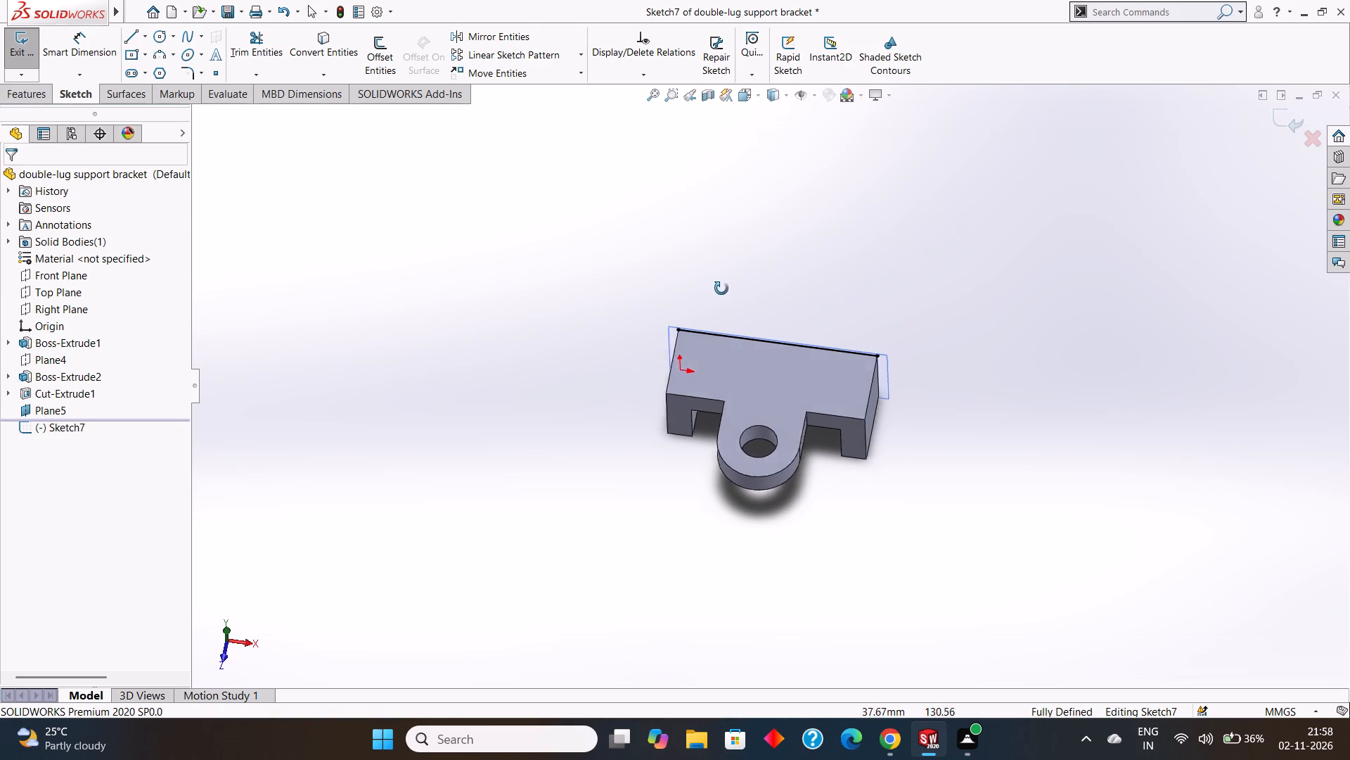
{"action": "middle_click_drag", "start_coordinate": [721, 289], "coordinate": [715, 284]}
{"action": "middle_click_drag", "start_coordinate": [714, 283], "coordinate": [743, 298]}
{"action": "middle_click_drag", "start_coordinate": [726, 286], "coordinate": [750, 298]}
{"action": "middle_click_drag", "start_coordinate": [749, 295], "coordinate": [752, 288]}
{"action": "middle_click_drag", "start_coordinate": [742, 290], "coordinate": [741, 290]}
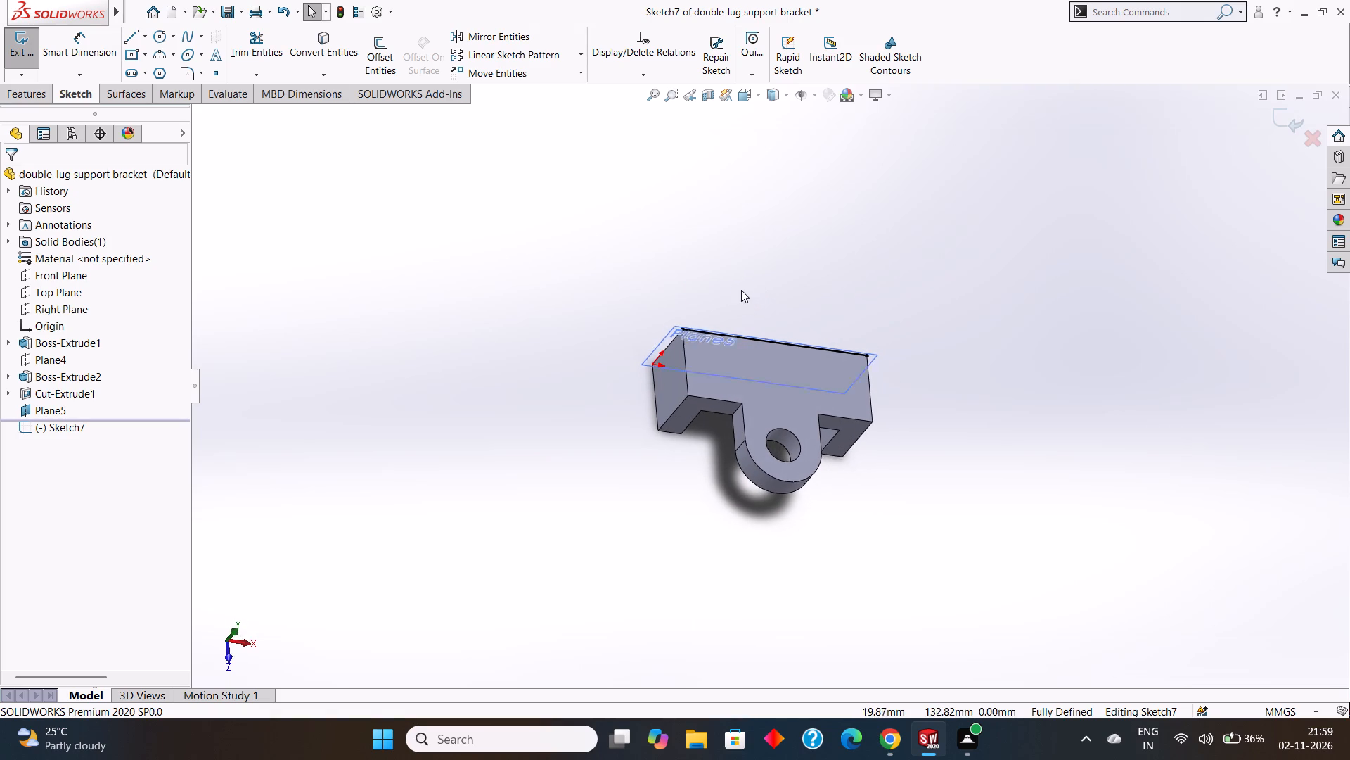
{"action": "middle_click_drag", "start_coordinate": [741, 290], "coordinate": [740, 279]}
{"action": "middle_click_drag", "start_coordinate": [725, 293], "coordinate": [734, 281]}
{"action": "middle_click_drag", "start_coordinate": [734, 281], "coordinate": [757, 298]}
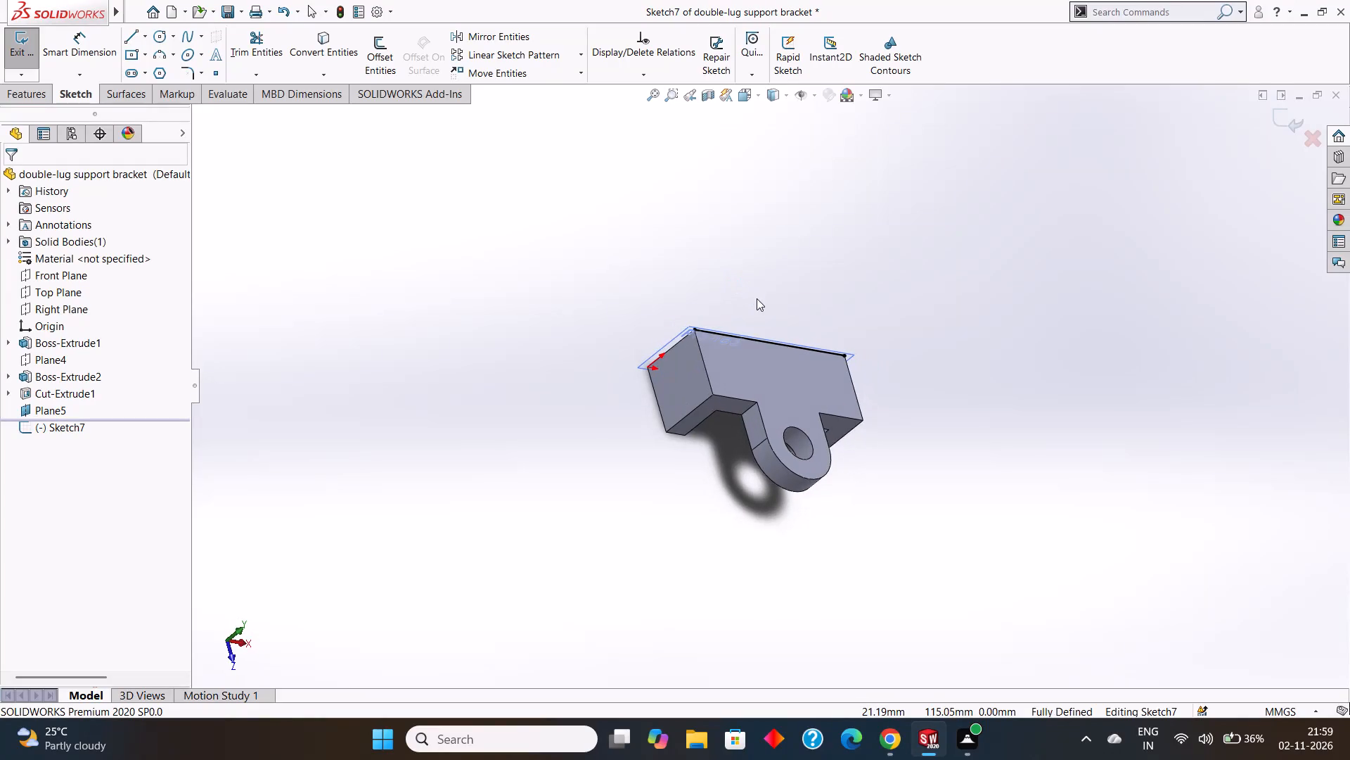
{"action": "middle_click_drag", "start_coordinate": [757, 298], "coordinate": [742, 288]}
{"action": "middle_click_drag", "start_coordinate": [723, 281], "coordinate": [745, 300]}
{"action": "middle_click_drag", "start_coordinate": [745, 297], "coordinate": [745, 286]}
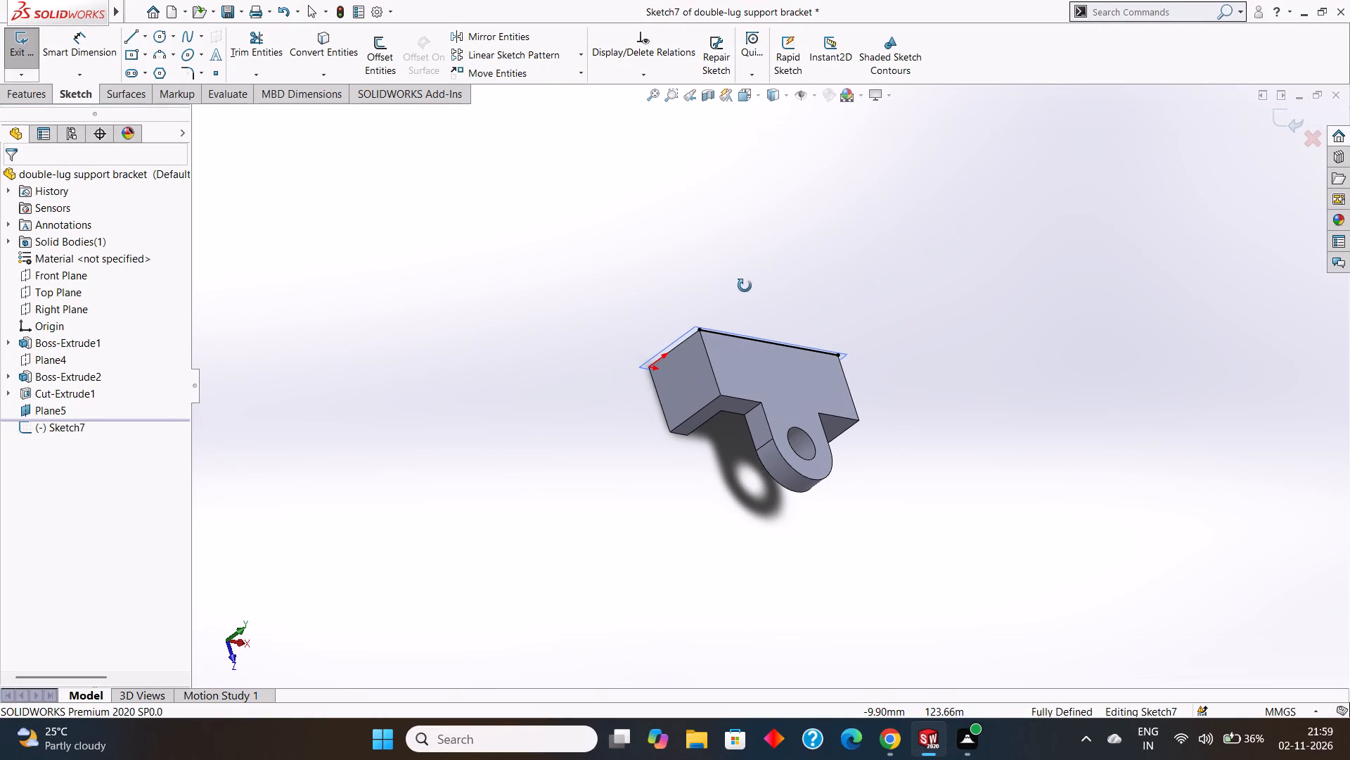
{"action": "middle_click_drag", "start_coordinate": [745, 286], "coordinate": [745, 283]}
{"action": "middle_click_drag", "start_coordinate": [745, 283], "coordinate": [761, 300]}
{"action": "middle_click_drag", "start_coordinate": [761, 300], "coordinate": [753, 283]}
{"action": "middle_click_drag", "start_coordinate": [760, 297], "coordinate": [761, 288]}
{"action": "middle_click_drag", "start_coordinate": [760, 289], "coordinate": [769, 296]}
{"action": "middle_click_drag", "start_coordinate": [769, 296], "coordinate": [767, 284]}
{"action": "middle_click_drag", "start_coordinate": [752, 298], "coordinate": [755, 289]}
{"action": "middle_click_drag", "start_coordinate": [755, 289], "coordinate": [771, 300]}
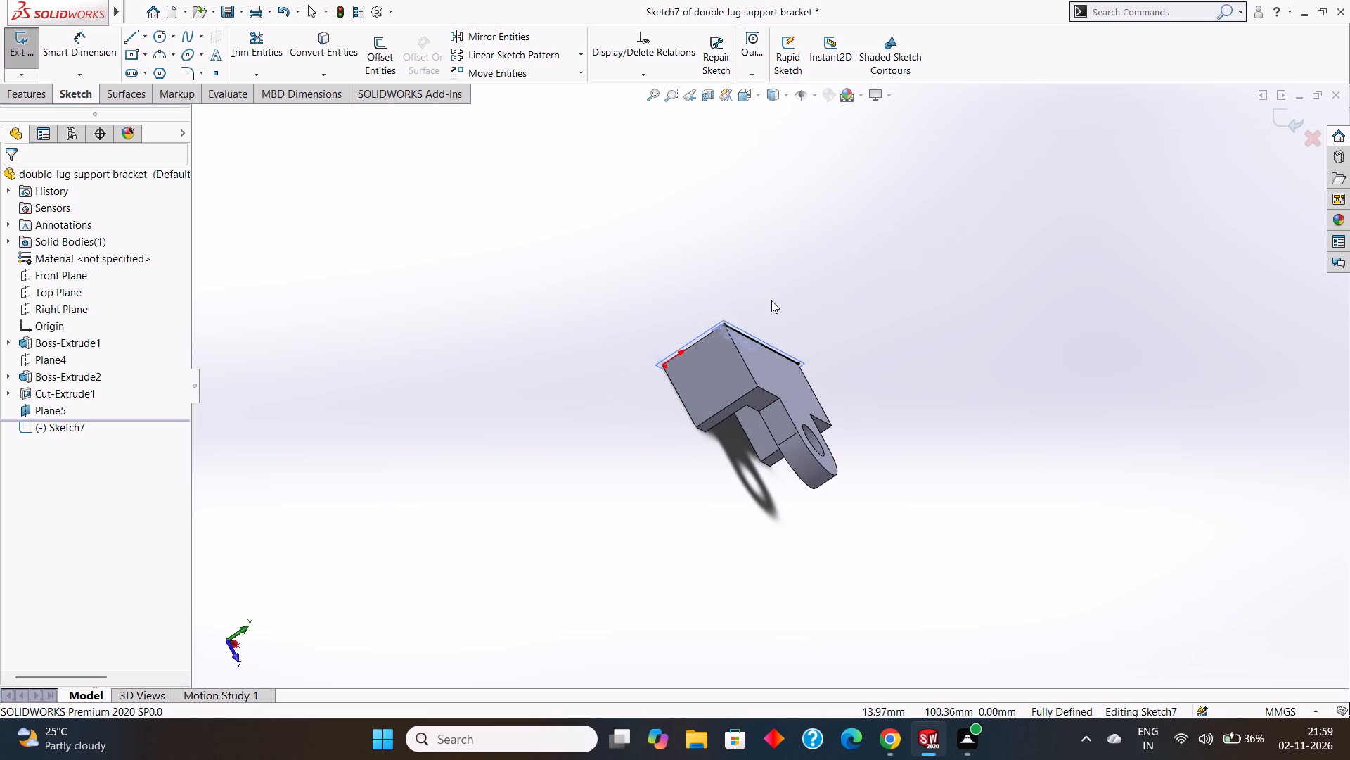
{"action": "middle_click_drag", "start_coordinate": [771, 300], "coordinate": [769, 275]}
{"action": "middle_click_drag", "start_coordinate": [769, 275], "coordinate": [792, 287]}
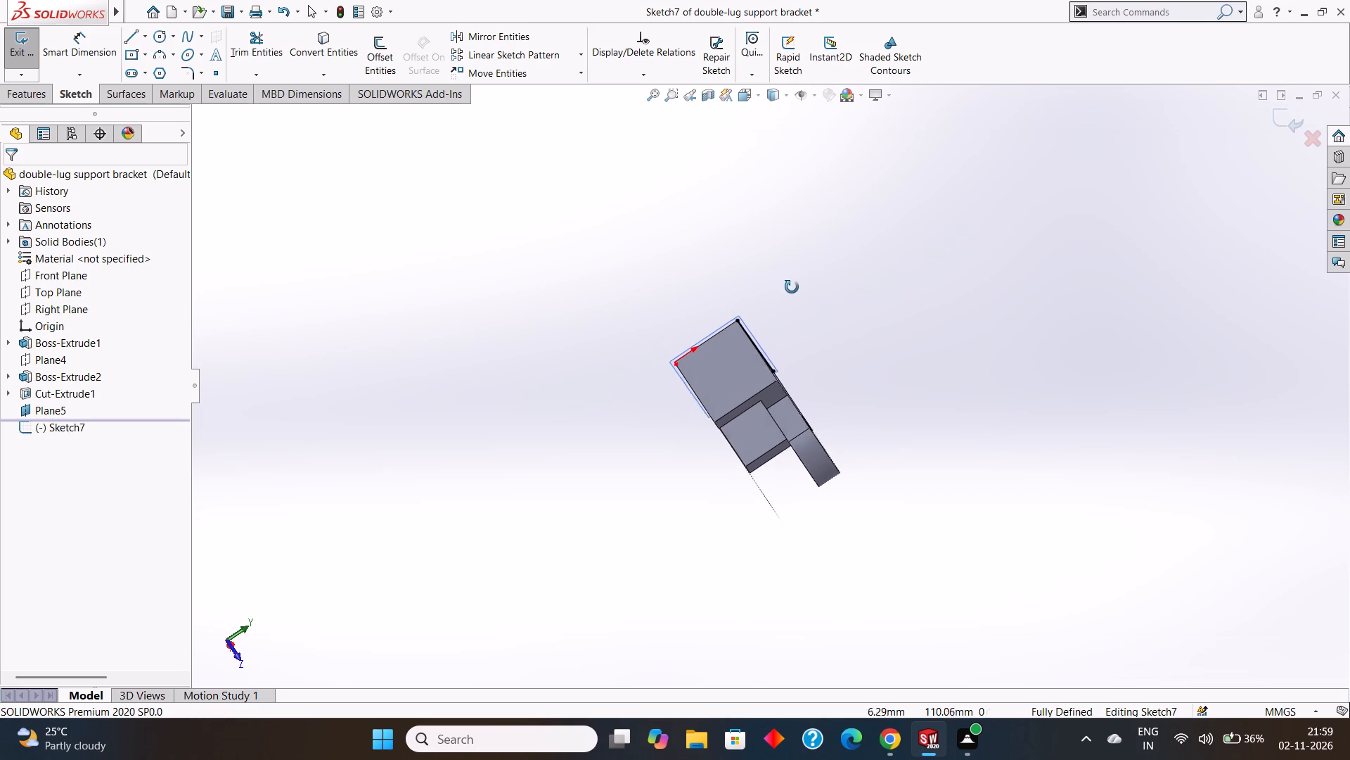
{"action": "middle_click_drag", "start_coordinate": [792, 287], "coordinate": [793, 289]}
{"action": "middle_click_drag", "start_coordinate": [793, 289], "coordinate": [784, 281]}
{"action": "middle_click_drag", "start_coordinate": [776, 277], "coordinate": [785, 285]}
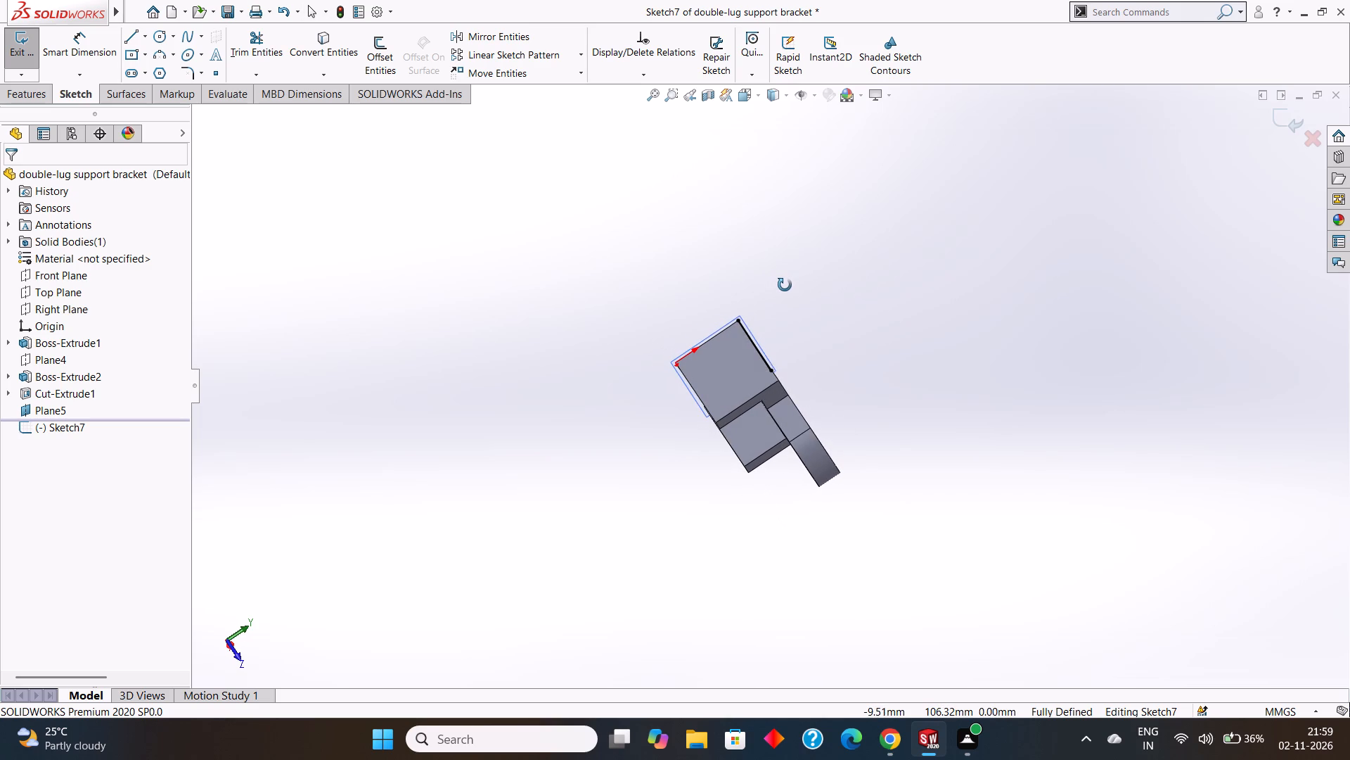
{"action": "middle_click_drag", "start_coordinate": [785, 285], "coordinate": [787, 280]}
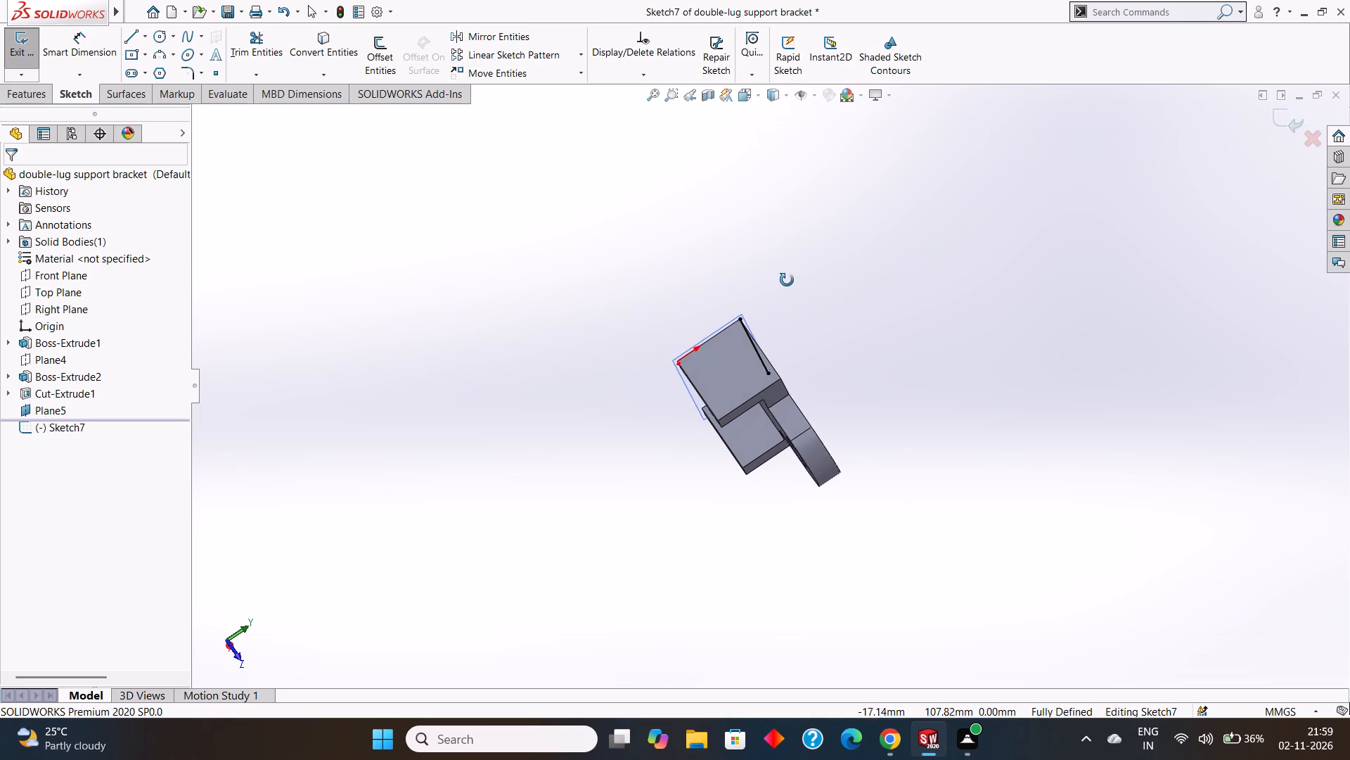
{"action": "middle_click_drag", "start_coordinate": [787, 280], "coordinate": [791, 282]}
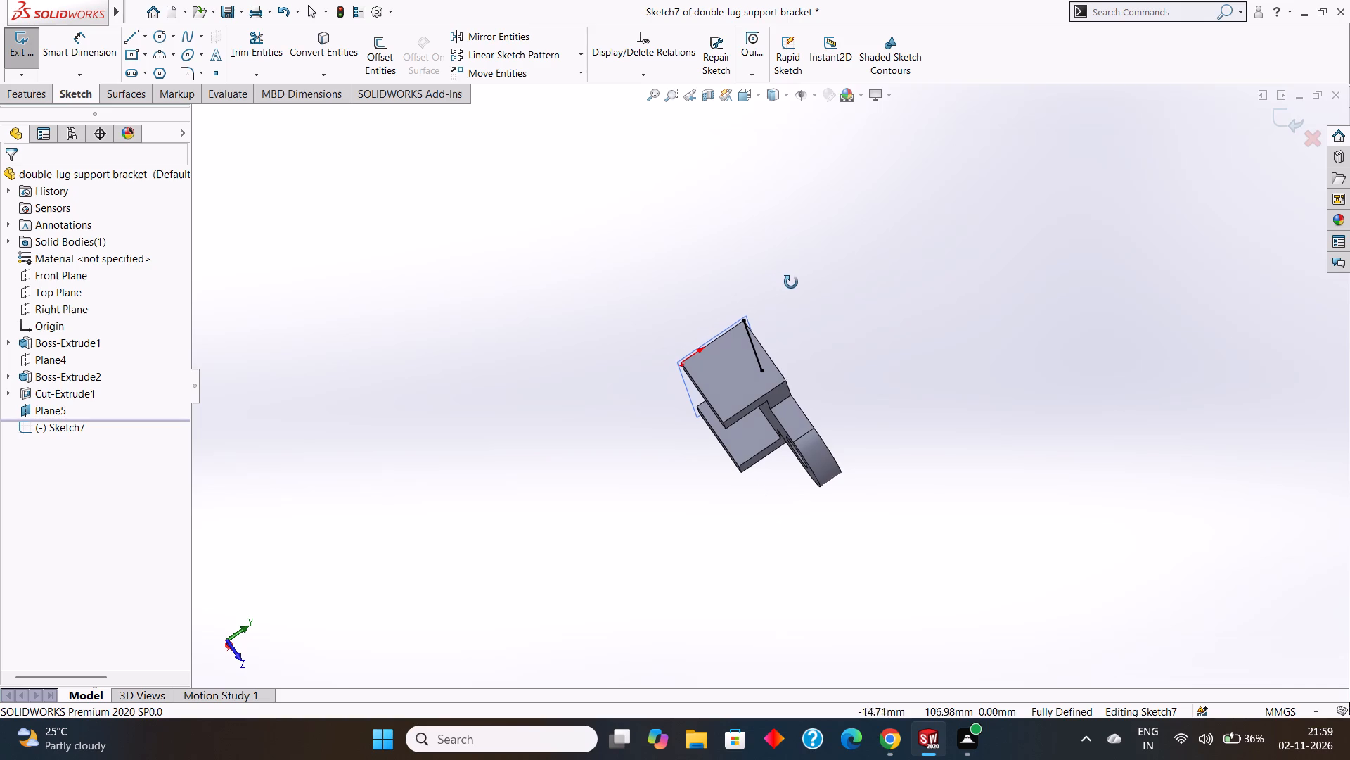
{"action": "middle_click_drag", "start_coordinate": [791, 282], "coordinate": [787, 279]}
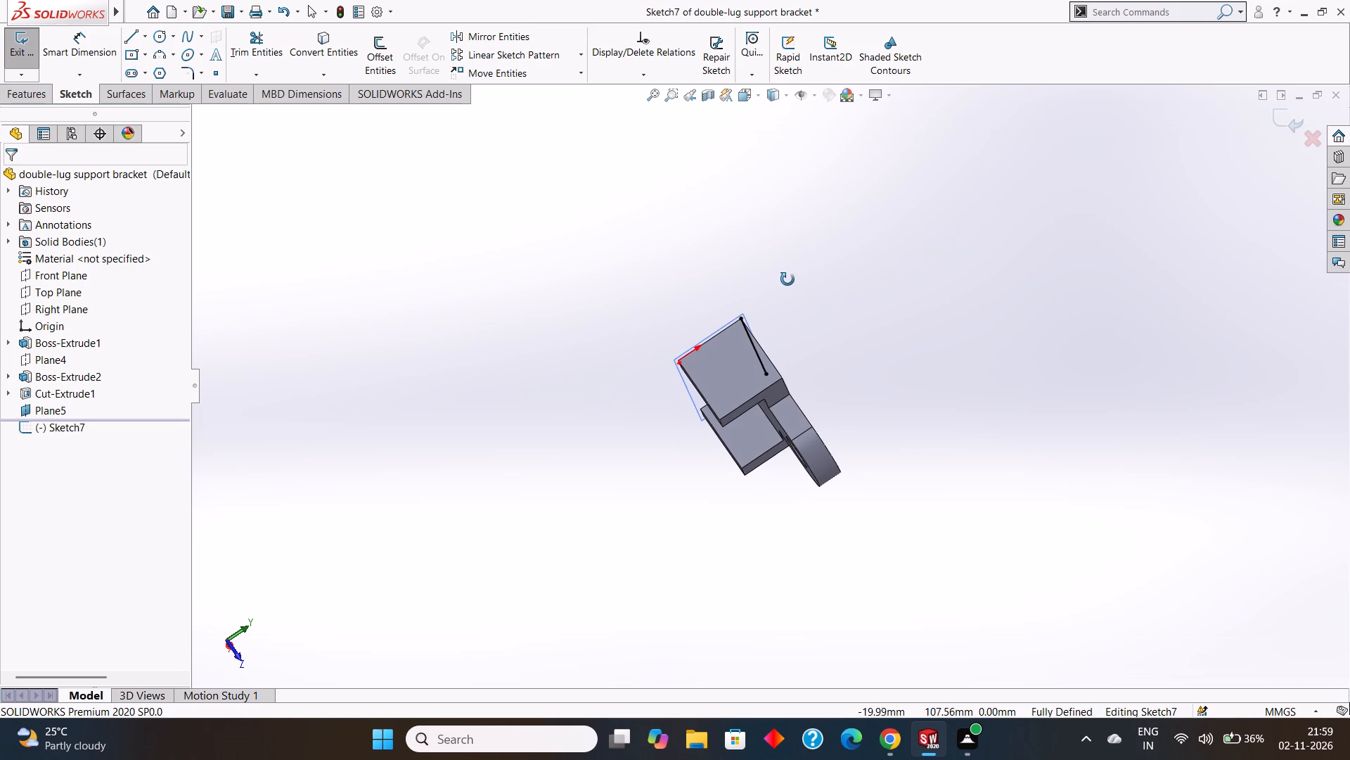
{"action": "middle_click_drag", "start_coordinate": [787, 279], "coordinate": [796, 283]}
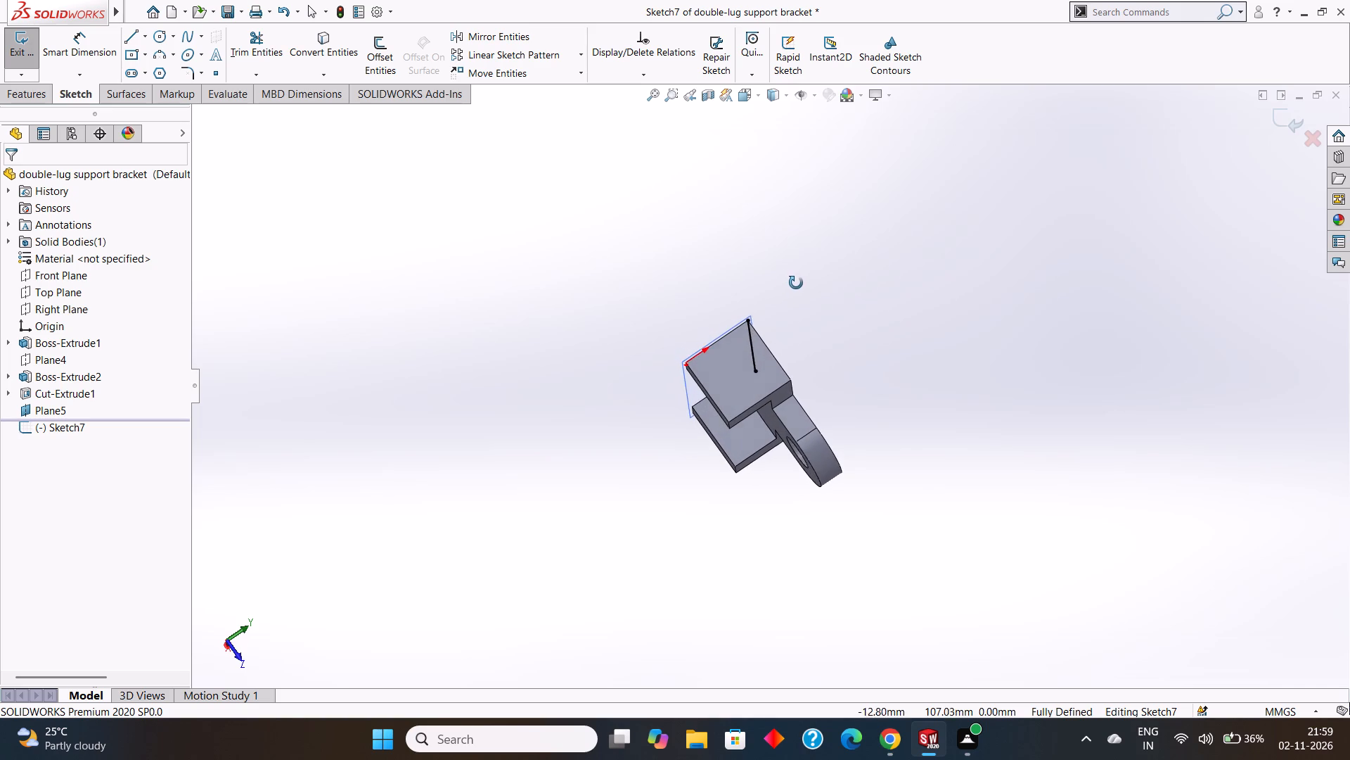
{"action": "middle_click_drag", "start_coordinate": [796, 283], "coordinate": [793, 282]}
{"action": "middle_click", "coordinate": [793, 282]}
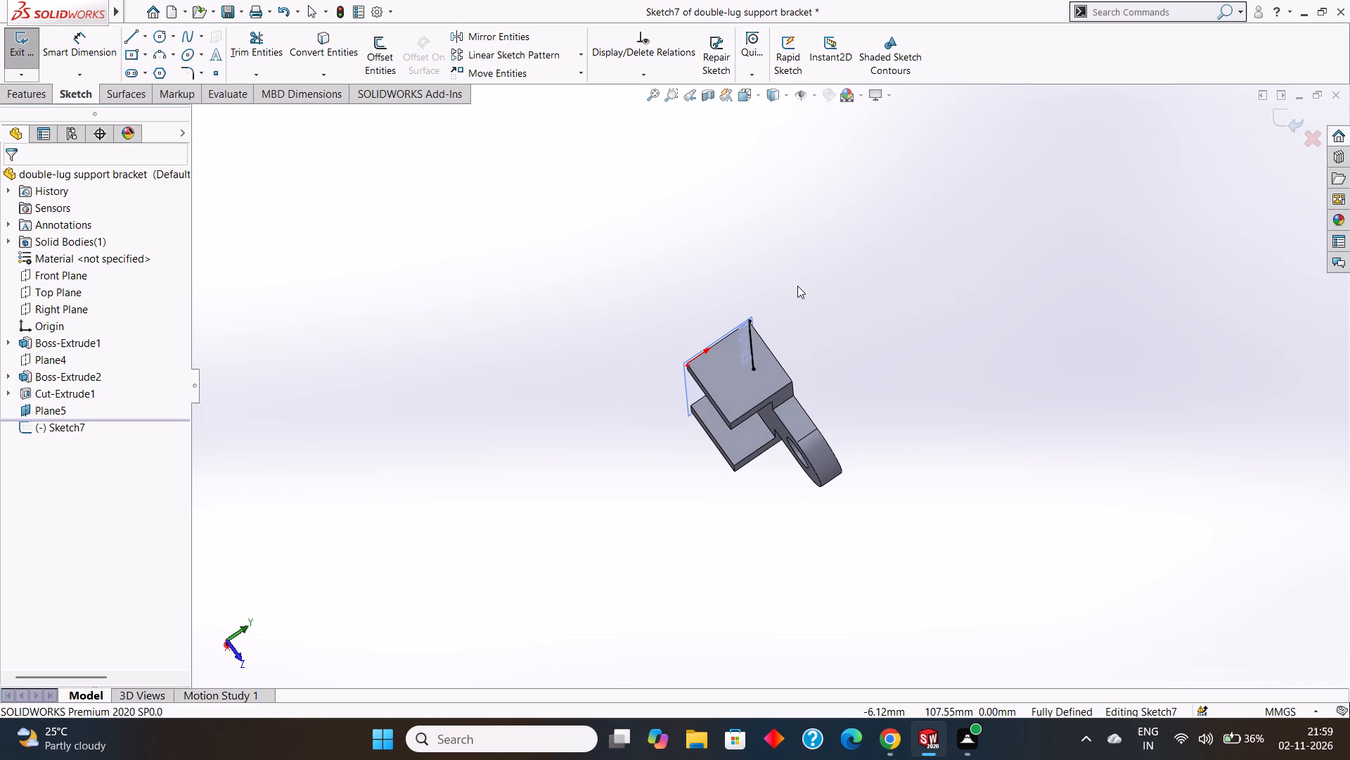
{"action": "middle_click", "coordinate": [797, 286]}
{"action": "middle_click", "coordinate": [797, 281]}
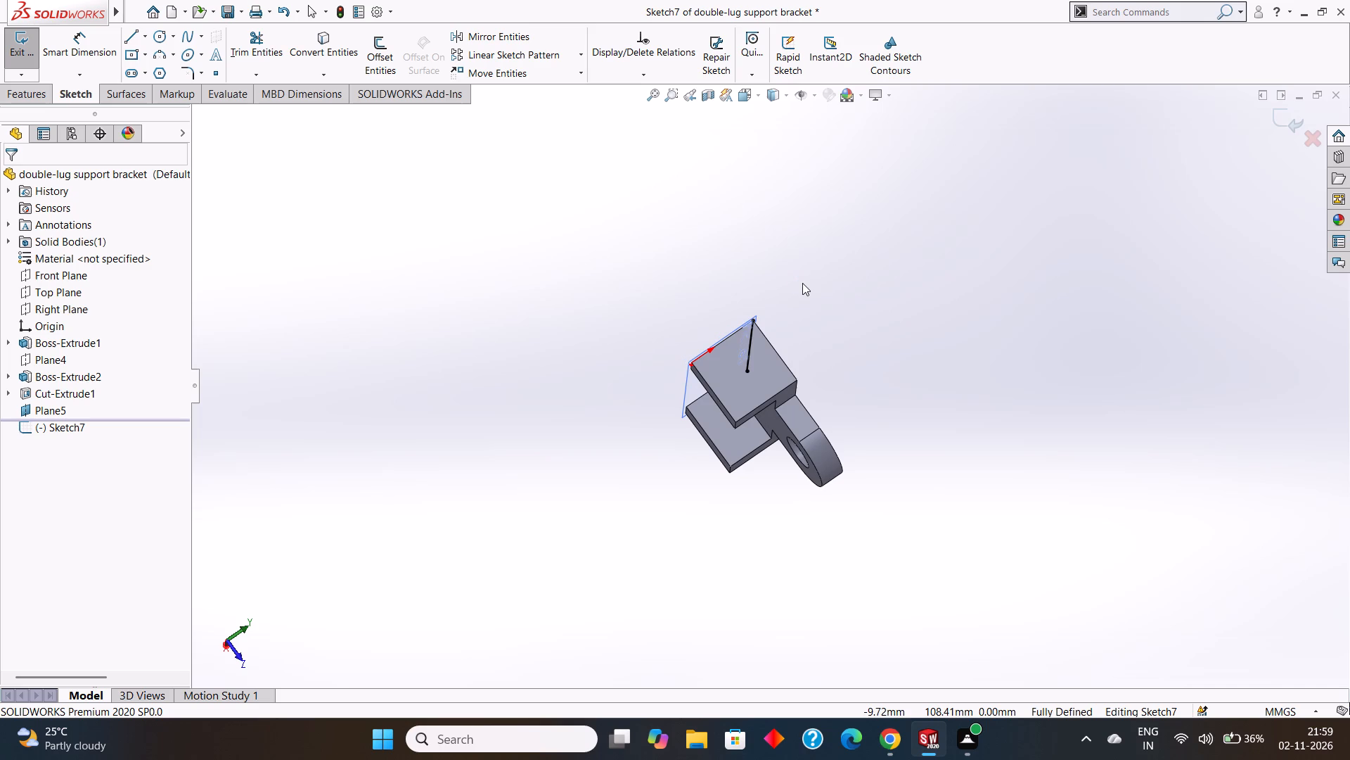
{"action": "middle_click_drag", "start_coordinate": [802, 283], "coordinate": [809, 286]}
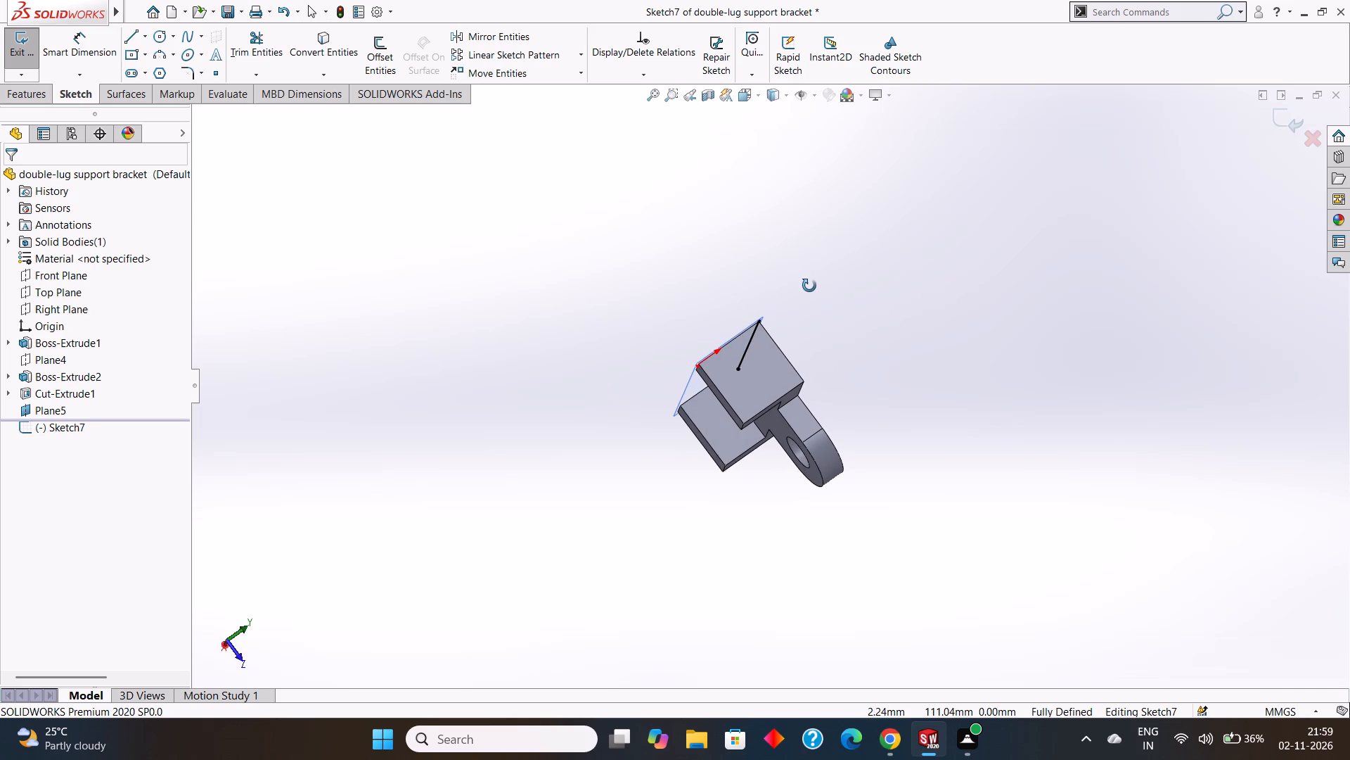
{"action": "middle_click_drag", "start_coordinate": [809, 286], "coordinate": [811, 283]}
{"action": "middle_click", "coordinate": [811, 284]}
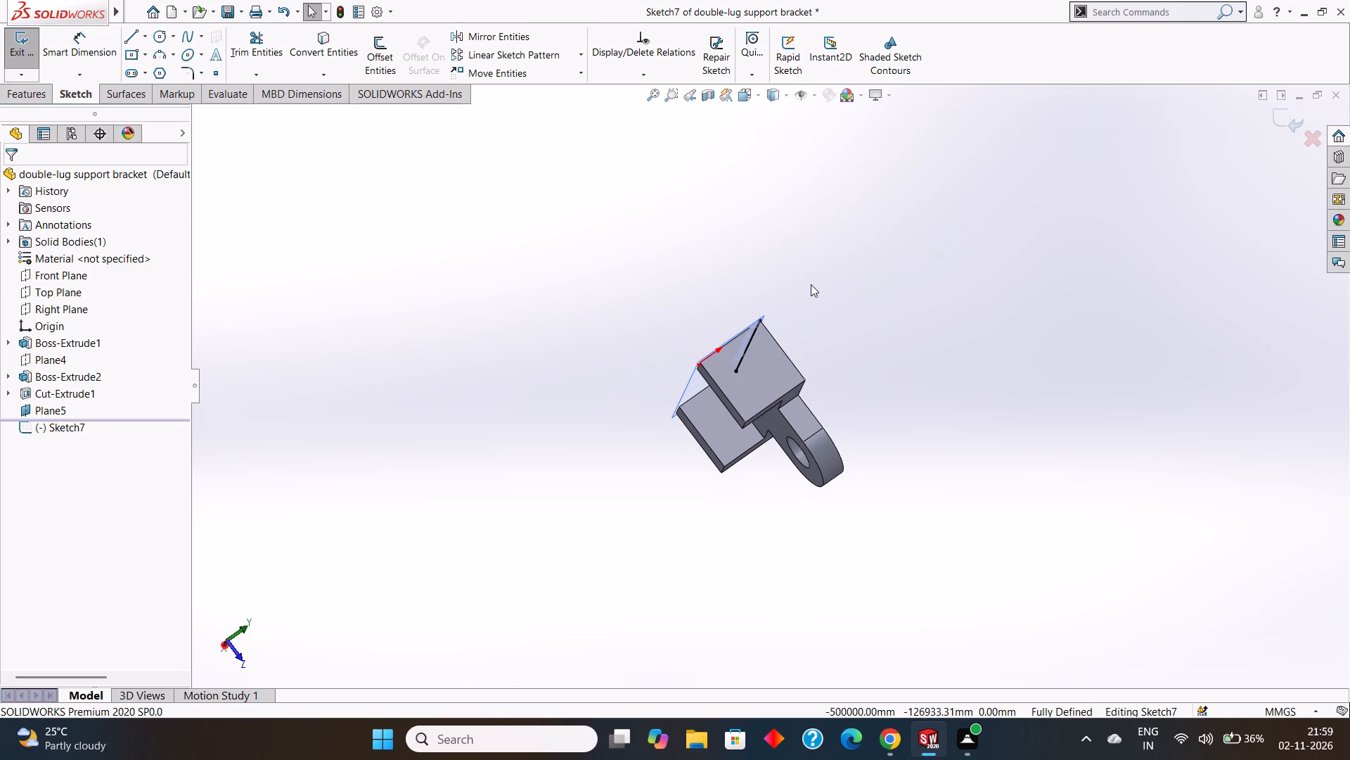
{"action": "middle_click_drag", "start_coordinate": [796, 279], "coordinate": [821, 307]}
{"action": "middle_click_drag", "start_coordinate": [821, 301], "coordinate": [827, 308]}
{"action": "middle_click_drag", "start_coordinate": [829, 306], "coordinate": [829, 300]}
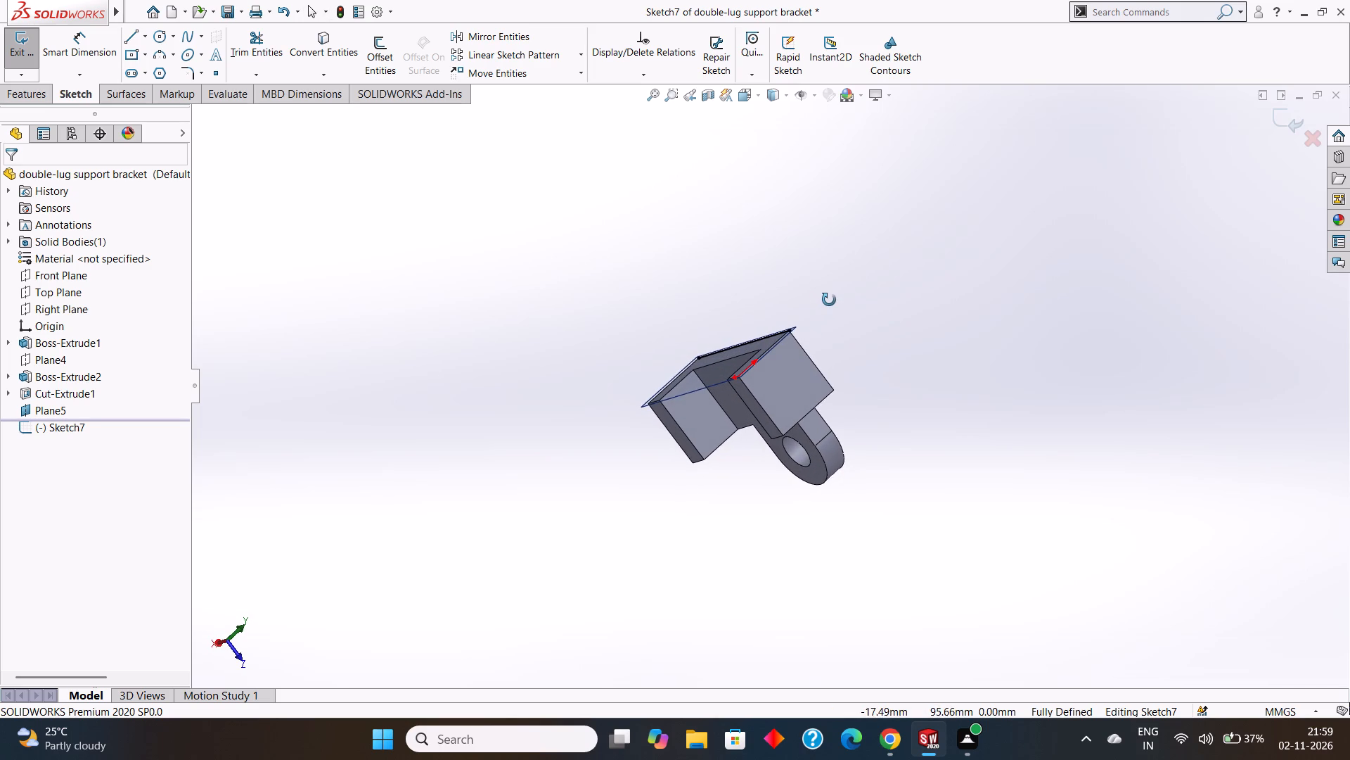
{"action": "middle_click_drag", "start_coordinate": [829, 300], "coordinate": [832, 305]}
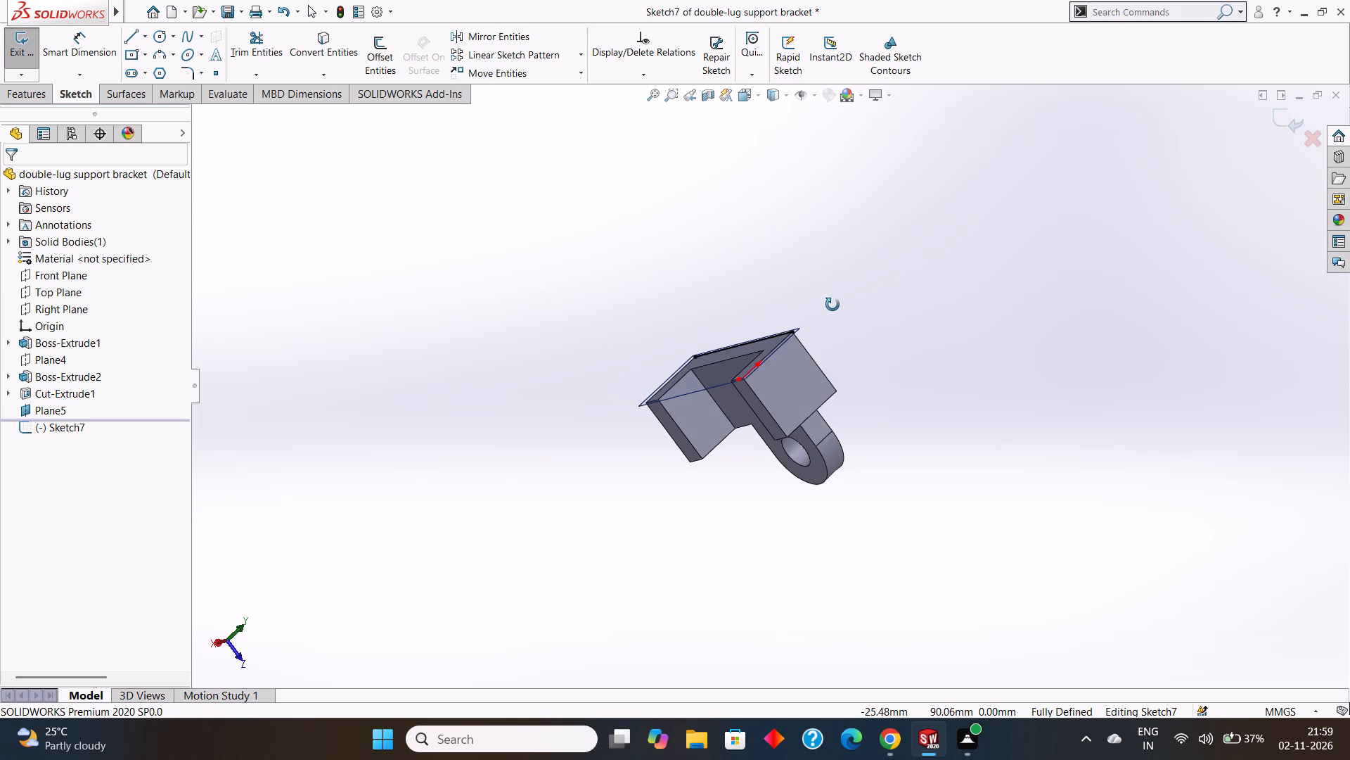
{"action": "middle_click_drag", "start_coordinate": [832, 305], "coordinate": [835, 313]}
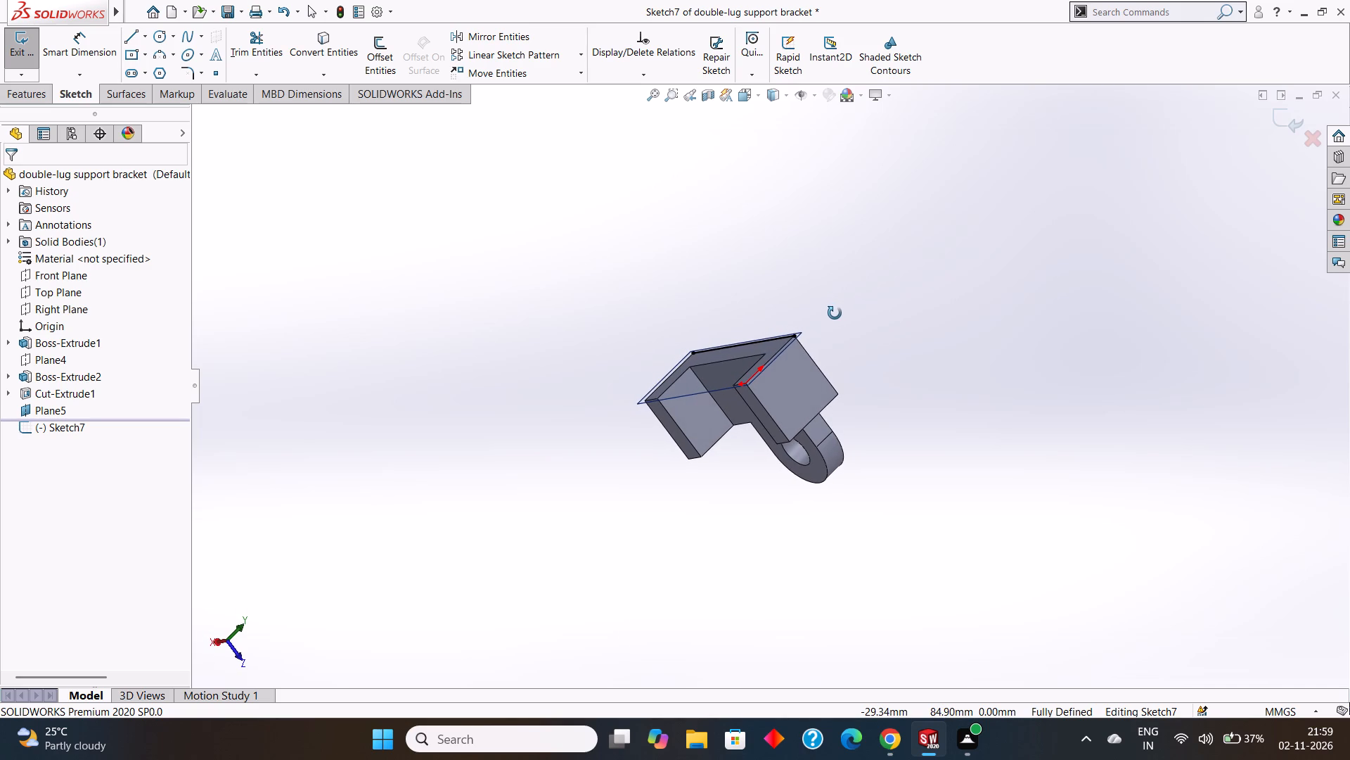
{"action": "middle_click_drag", "start_coordinate": [835, 313], "coordinate": [842, 322]}
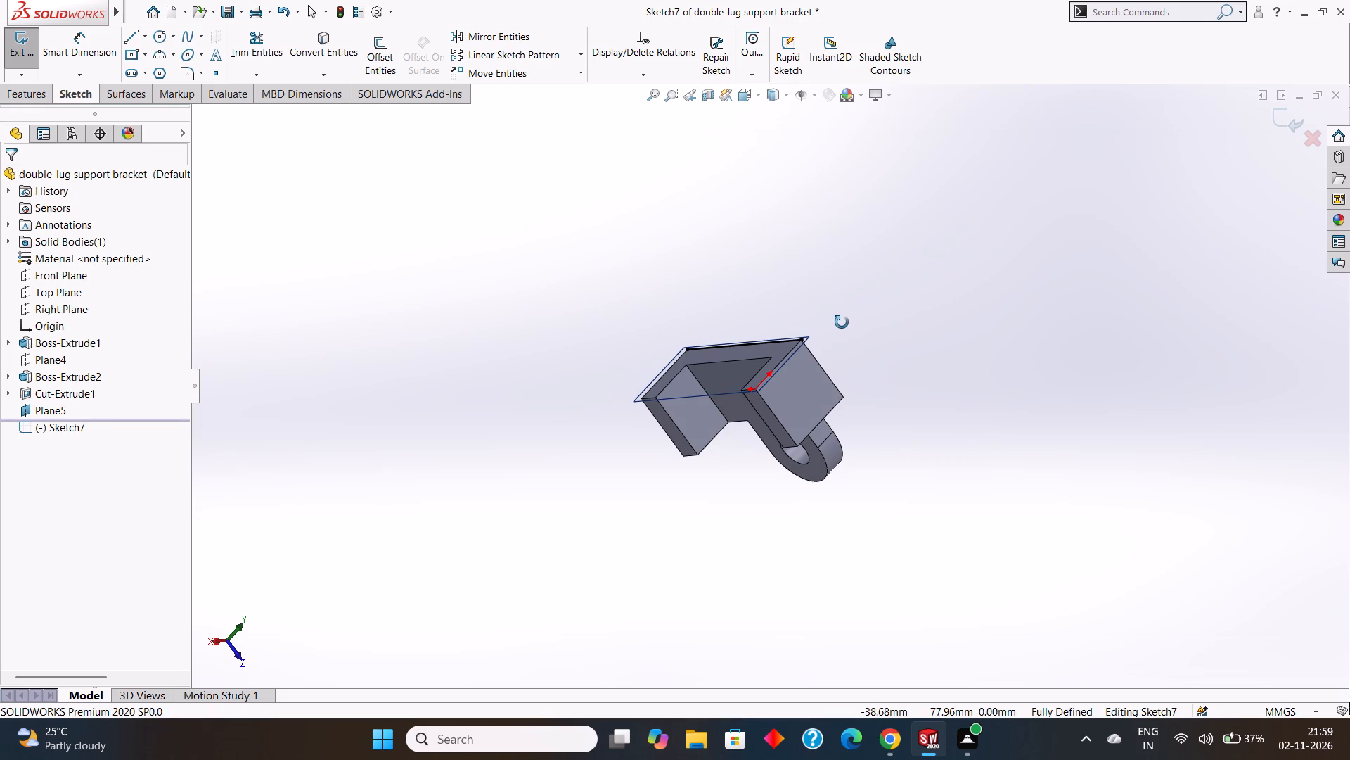
{"action": "middle_click_drag", "start_coordinate": [842, 322], "coordinate": [844, 329]}
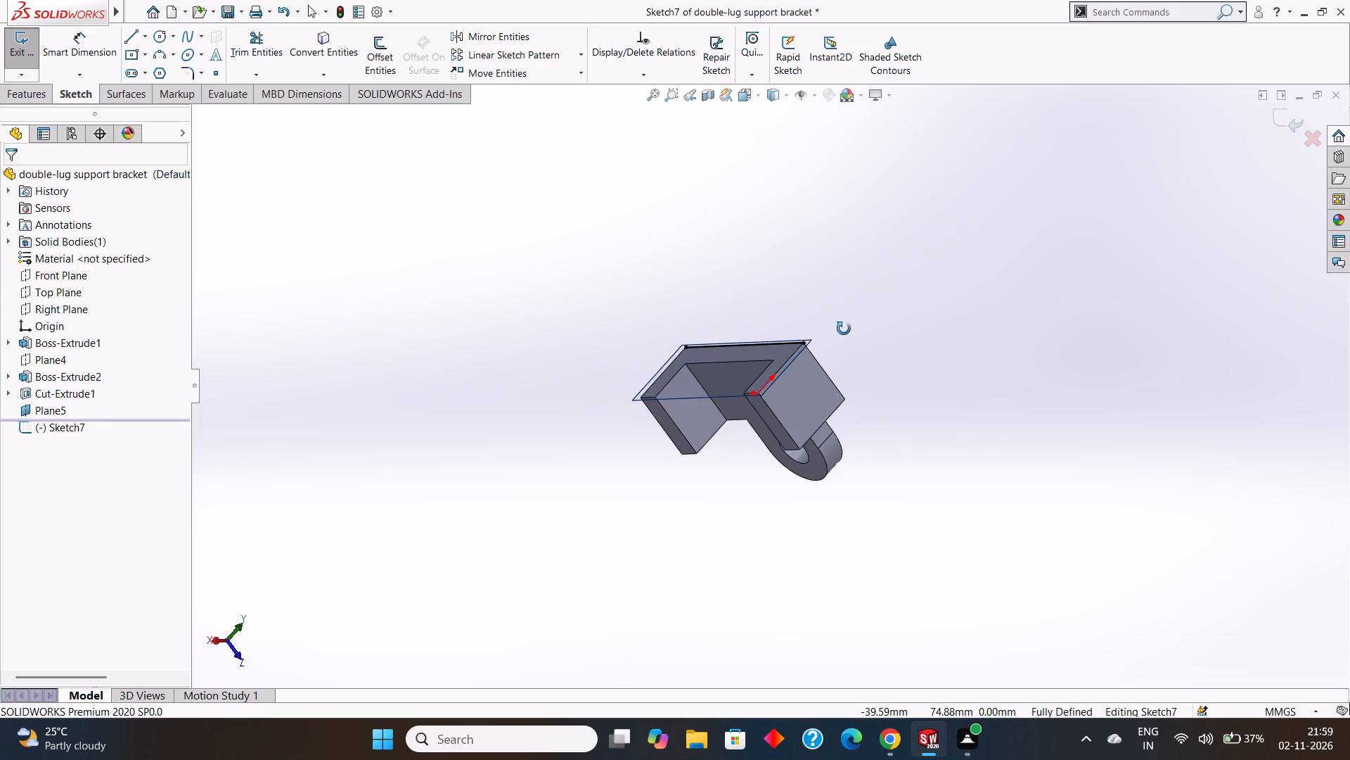
{"action": "middle_click_drag", "start_coordinate": [844, 329], "coordinate": [840, 314]}
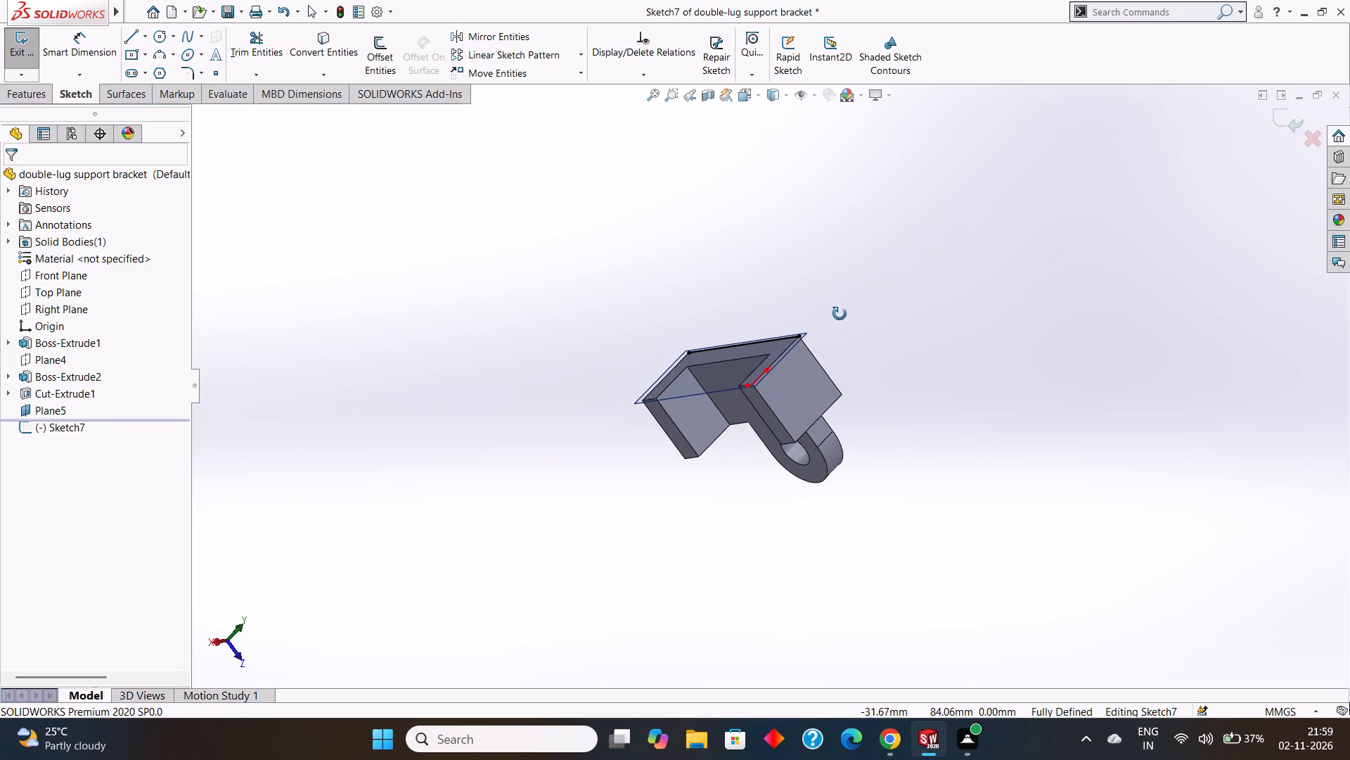
Examine the bracket from all sides, checking how the rear sketch plane sits relative to the base and the existing lug.
{"action": "middle_click_drag", "start_coordinate": [840, 314], "coordinate": [835, 292]}
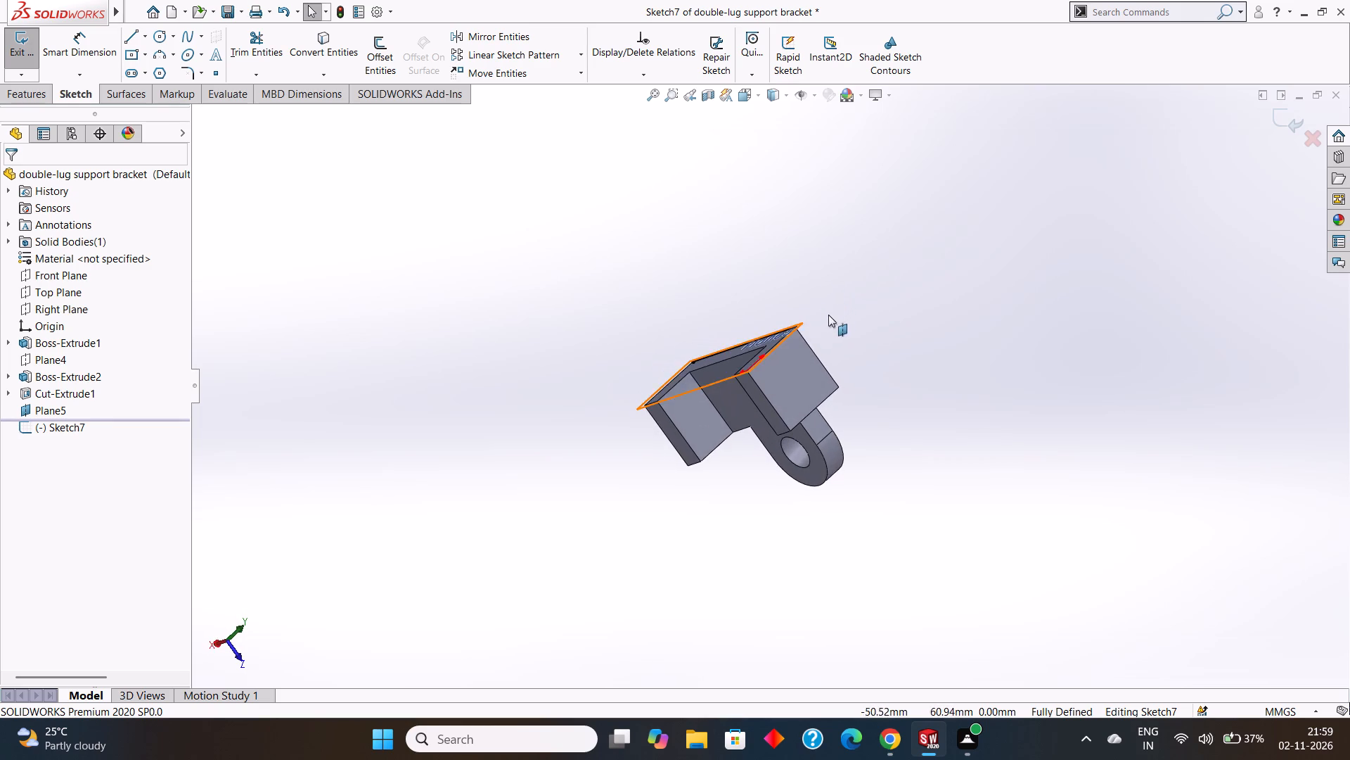
{"action": "middle_click_drag", "start_coordinate": [828, 315], "coordinate": [869, 396]}
{"action": "scroll", "coordinate": [869, 396], "scroll_direction": "down", "scroll_amount": 1}
{"action": "middle_click_drag", "start_coordinate": [867, 385], "coordinate": [858, 240]}
{"action": "middle_click_drag", "start_coordinate": [898, 337], "coordinate": [899, 267]}
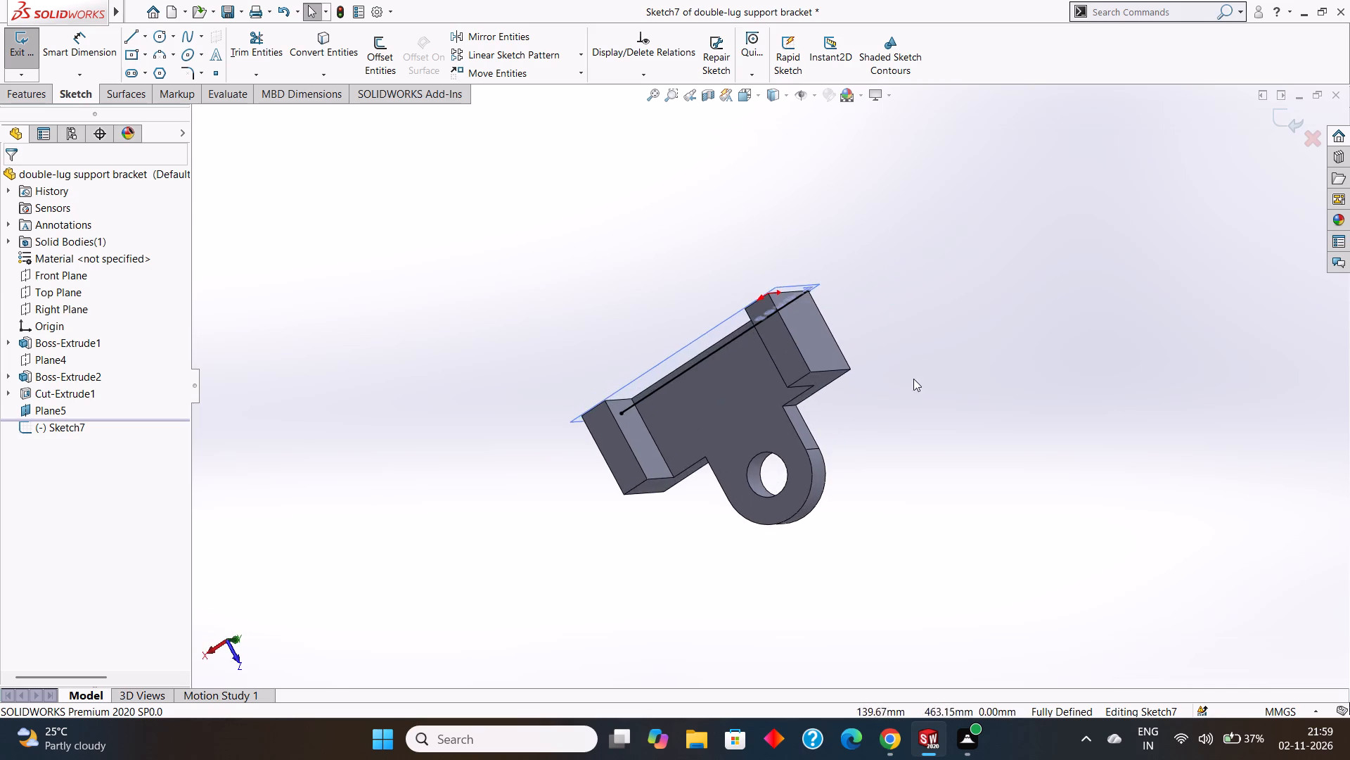
{"action": "middle_click_drag", "start_coordinate": [911, 369], "coordinate": [888, 214]}
{"action": "middle_click_drag", "start_coordinate": [842, 433], "coordinate": [898, 336]}
{"action": "middle_click_drag", "start_coordinate": [895, 375], "coordinate": [828, 268]}
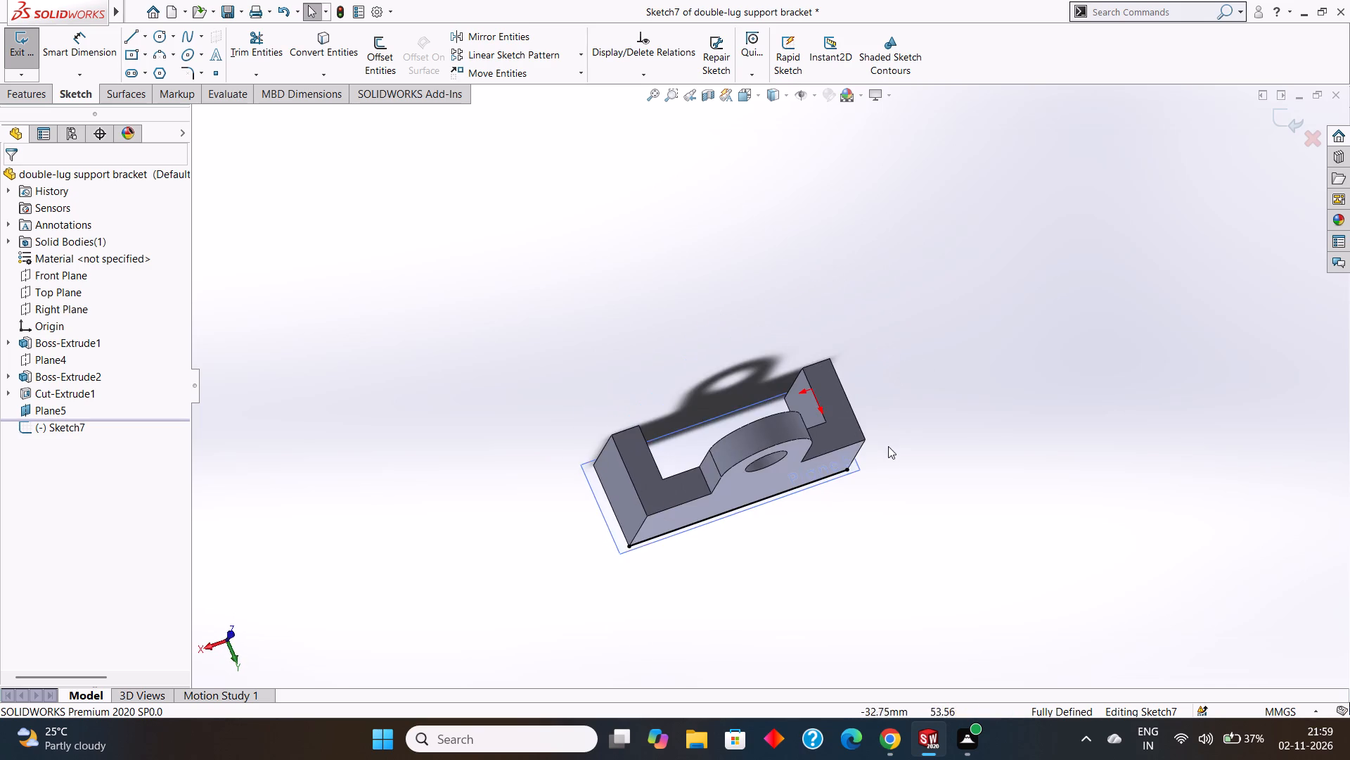
{"action": "middle_click_drag", "start_coordinate": [885, 427], "coordinate": [849, 315]}
{"action": "middle_click_drag", "start_coordinate": [896, 448], "coordinate": [808, 353]}
{"action": "middle_click_drag", "start_coordinate": [904, 470], "coordinate": [868, 331]}
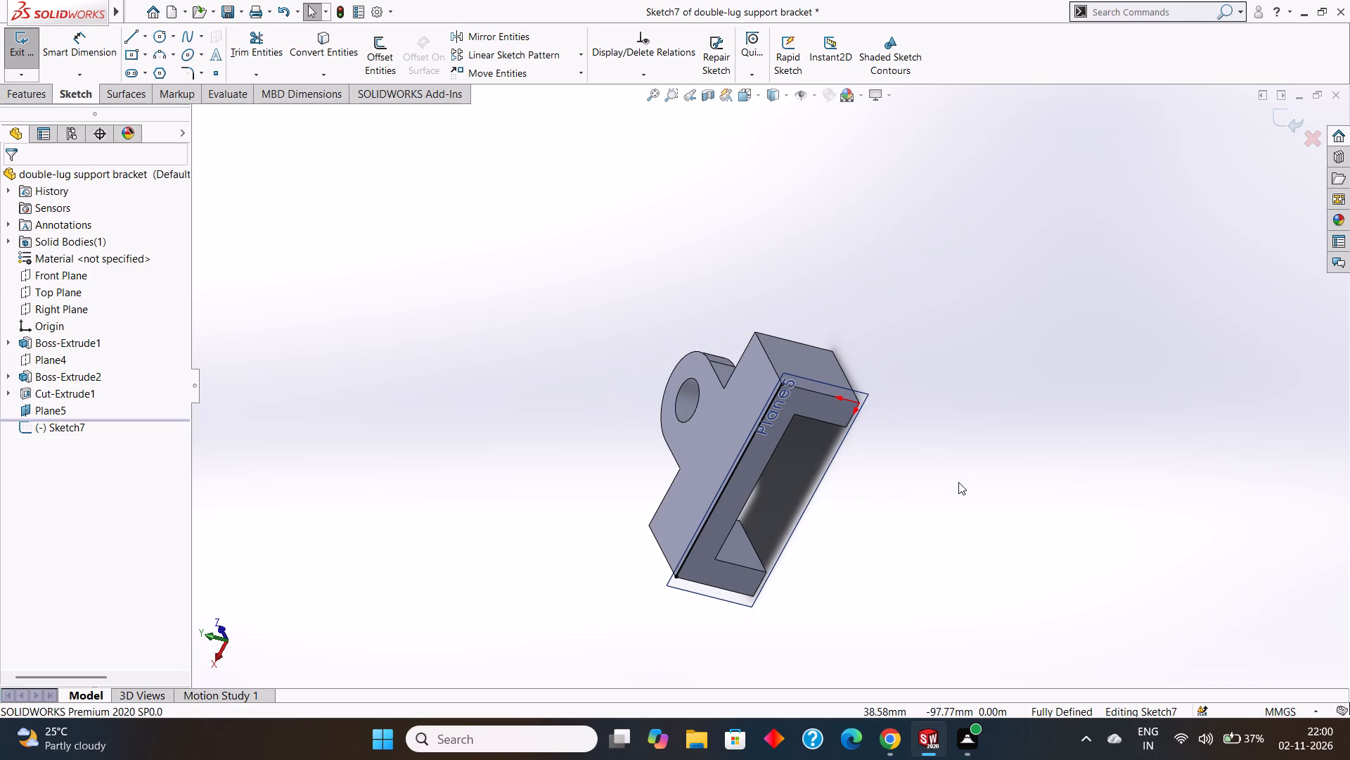
{"action": "key", "text": "ctrl+F8"}
{"action": "key", "text": "ctrl+F8"}
{"action": "key", "text": "ctrl+F8"}
{"action": "middle_click_drag", "start_coordinate": [935, 475], "coordinate": [908, 438]}
{"action": "middle_click_drag", "start_coordinate": [847, 374], "coordinate": [865, 391]}
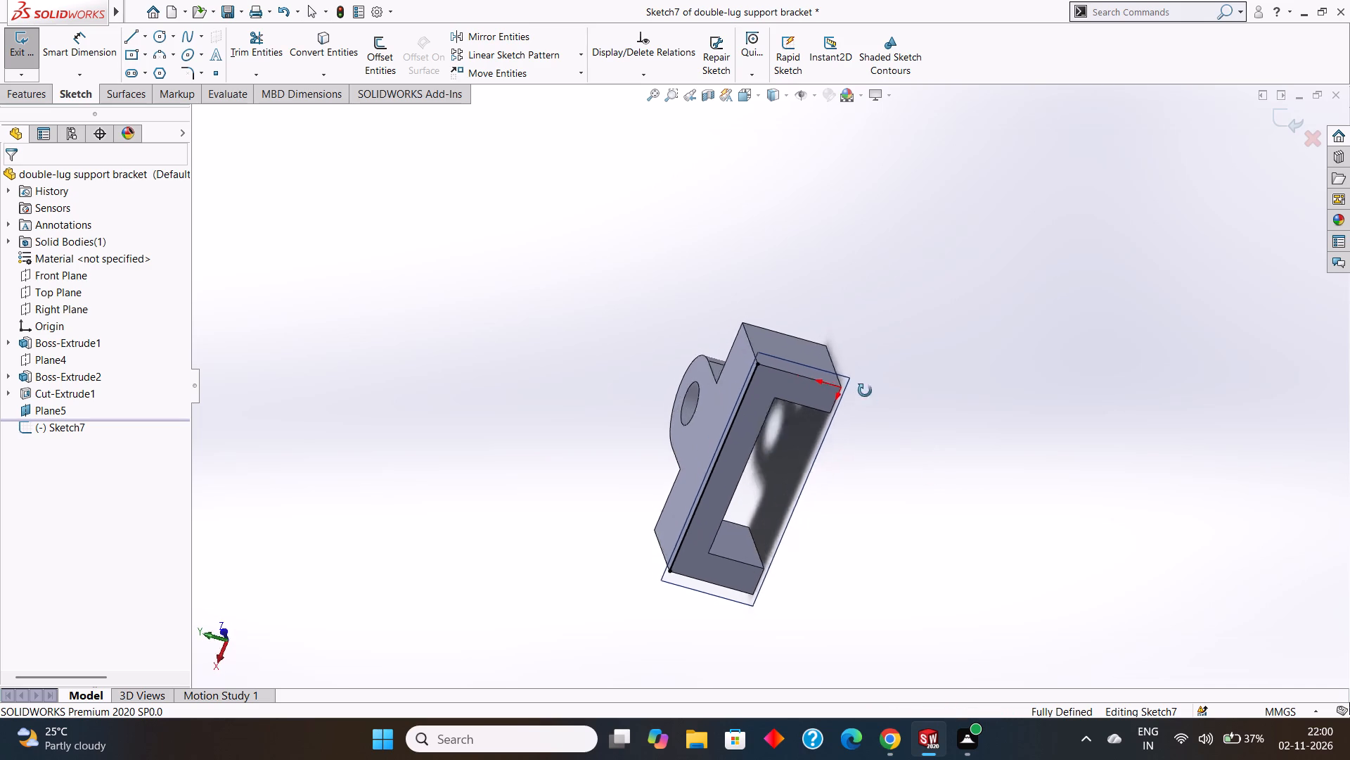
{"action": "middle_click_drag", "start_coordinate": [865, 391], "coordinate": [880, 417]}
{"action": "scroll", "coordinate": [876, 410], "scroll_direction": "down", "scroll_amount": 1}
{"action": "middle_click_drag", "start_coordinate": [876, 410], "coordinate": [657, 343]}
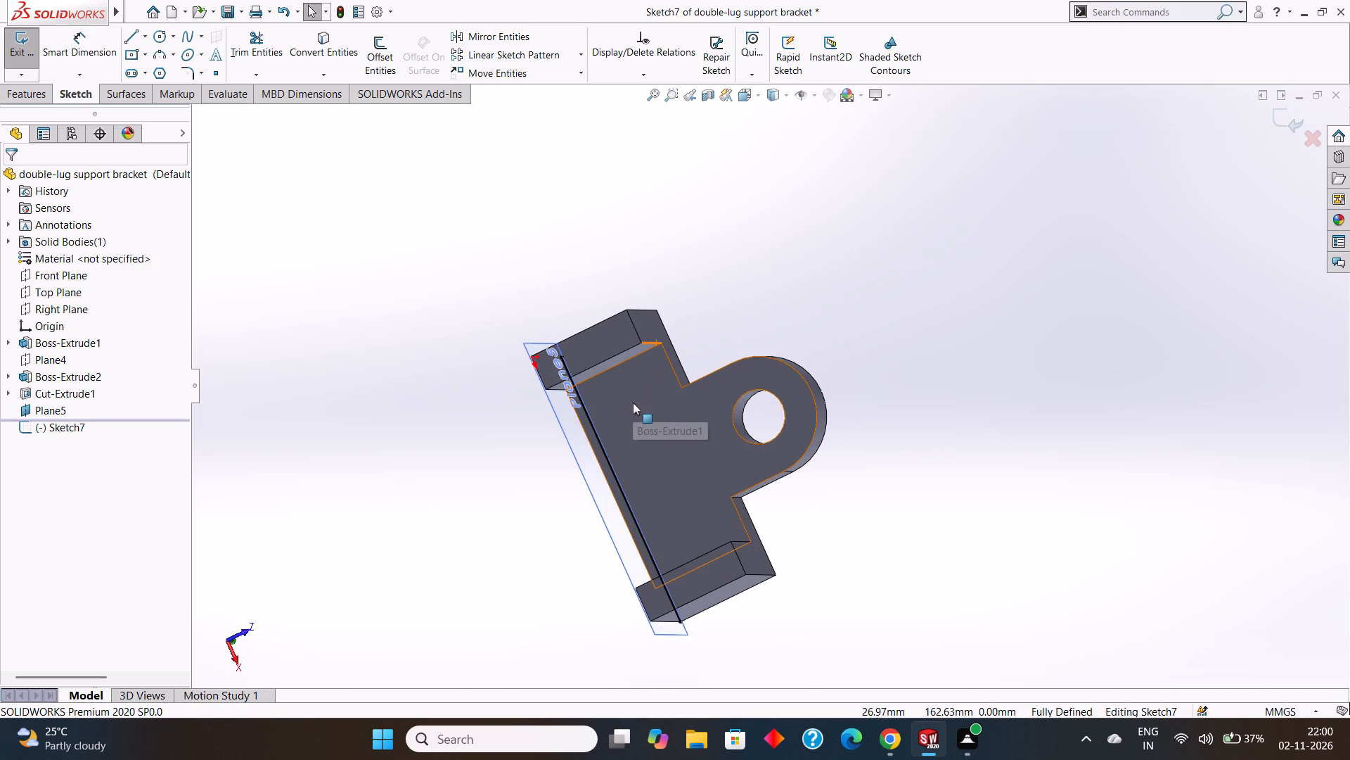
{"action": "middle_click_drag", "start_coordinate": [633, 403], "coordinate": [579, 436]}
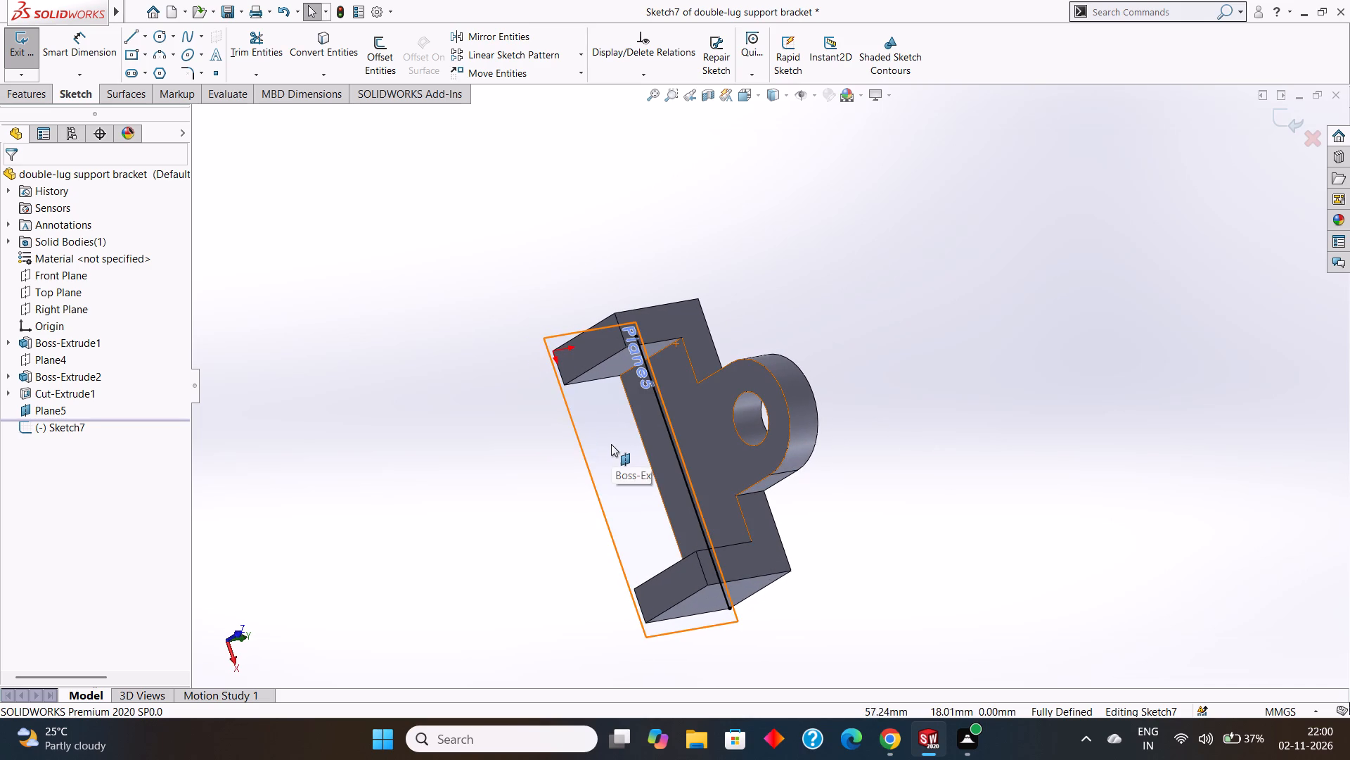
Facing the rear sketch plane squarely, draw a 100 mm vertical centerline upward from the midpoint of the bracket's top edge line.
{"action": "left_click", "coordinate": [611, 444]}
{"action": "key", "text": "ctrl+8"}
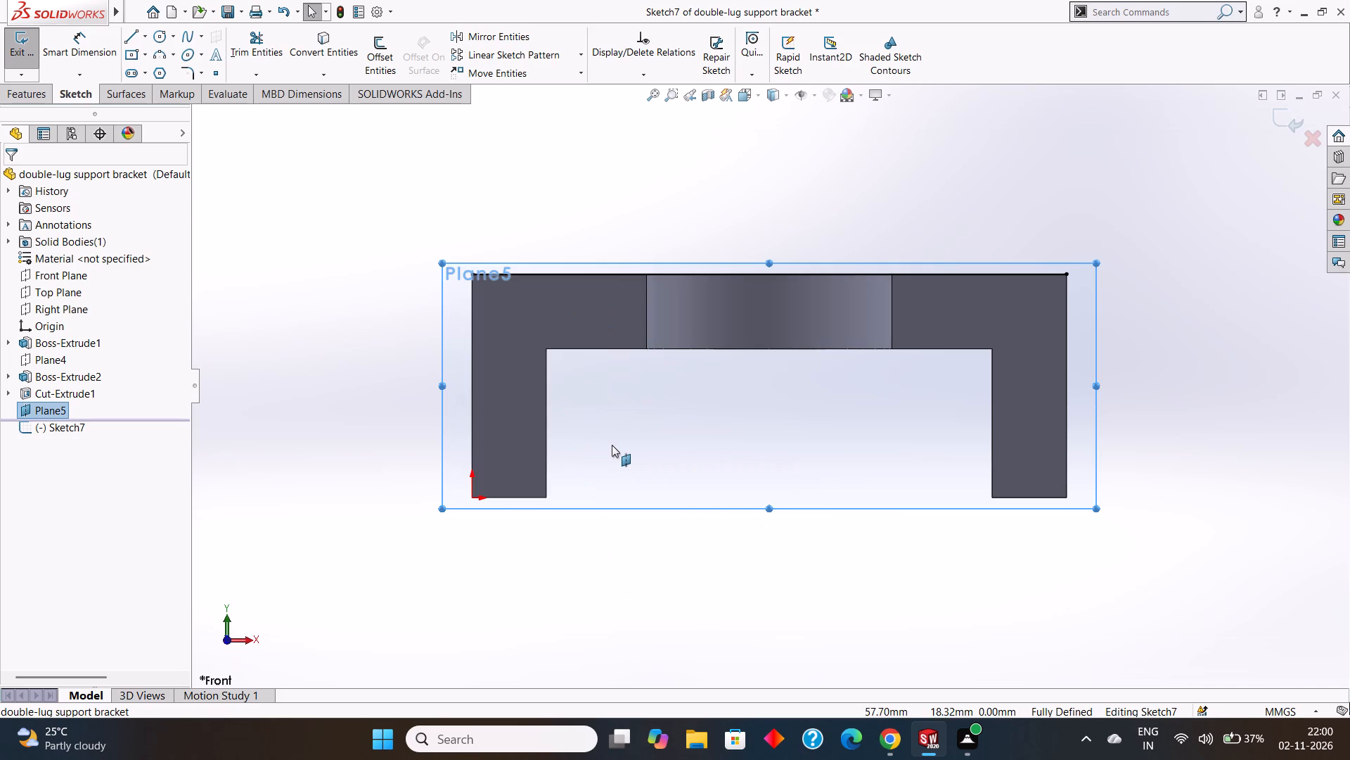
{"action": "scroll", "coordinate": [740, 251], "scroll_direction": "up", "scroll_amount": 3}
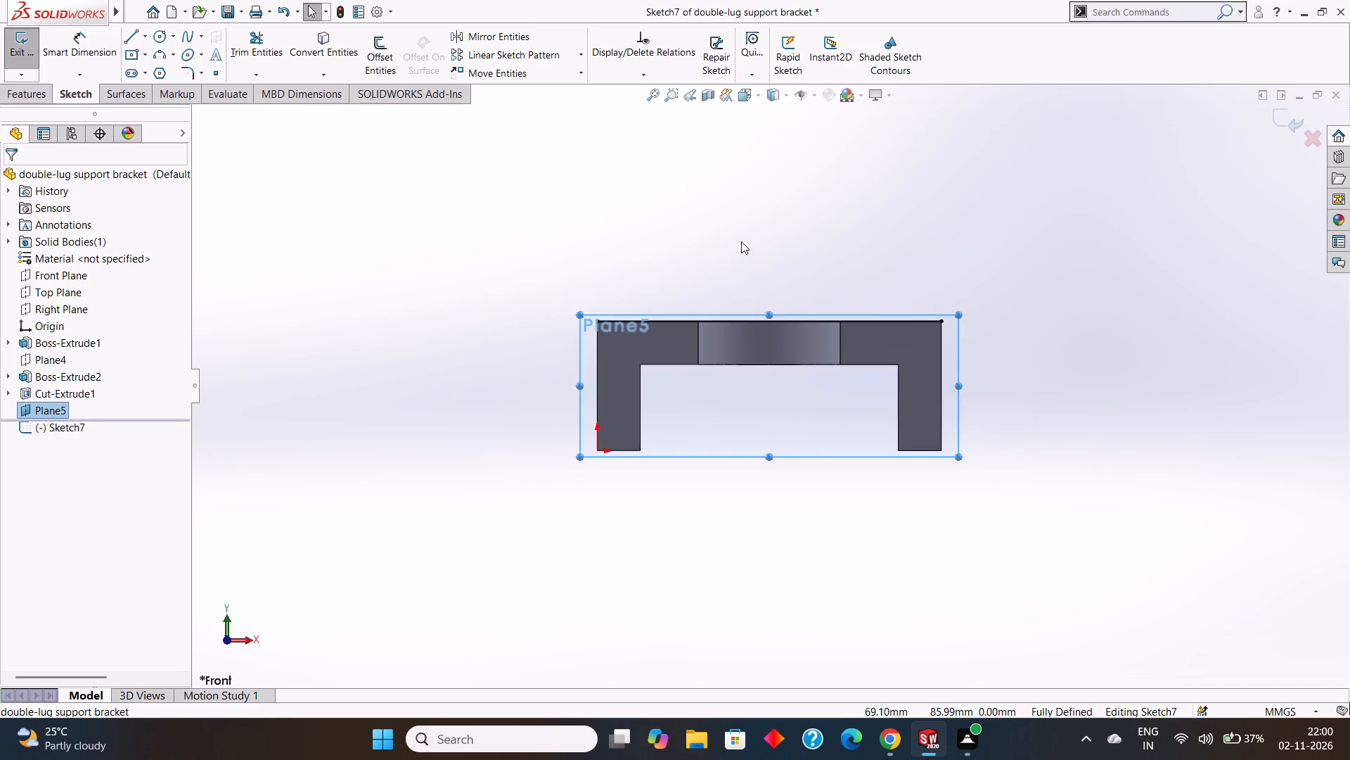
{"action": "scroll", "coordinate": [741, 241], "scroll_direction": "down", "scroll_amount": 3}
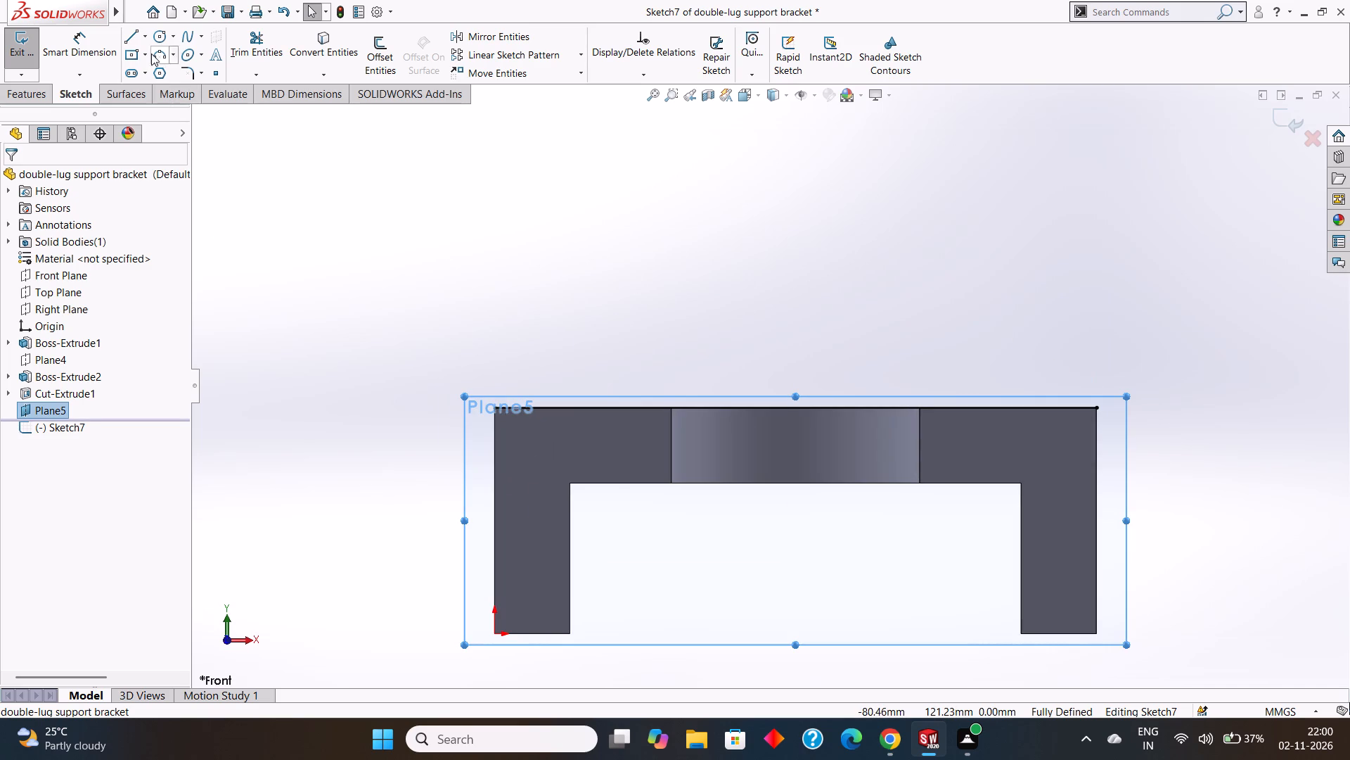
{"action": "left_click", "coordinate": [147, 35]}
{"action": "left_click", "coordinate": [157, 72]}
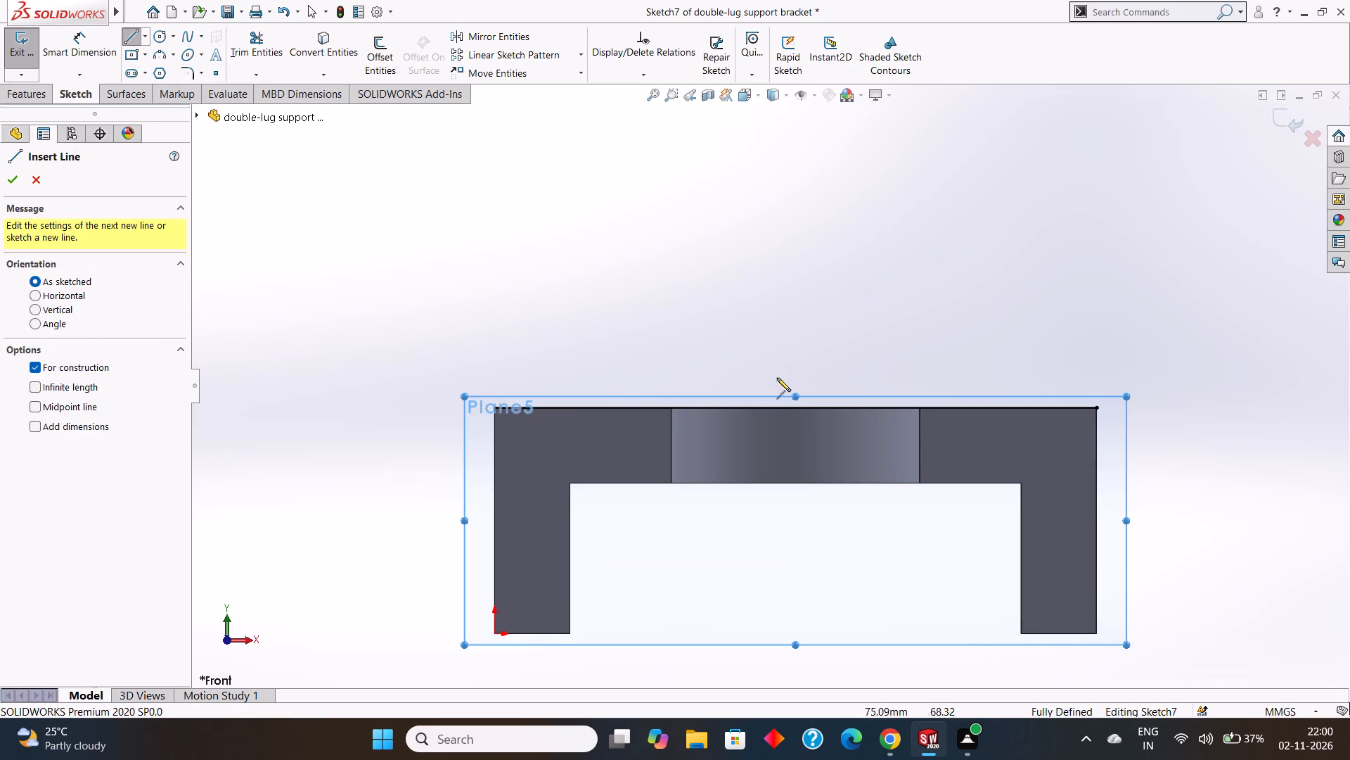
{"action": "left_click", "coordinate": [797, 408]}
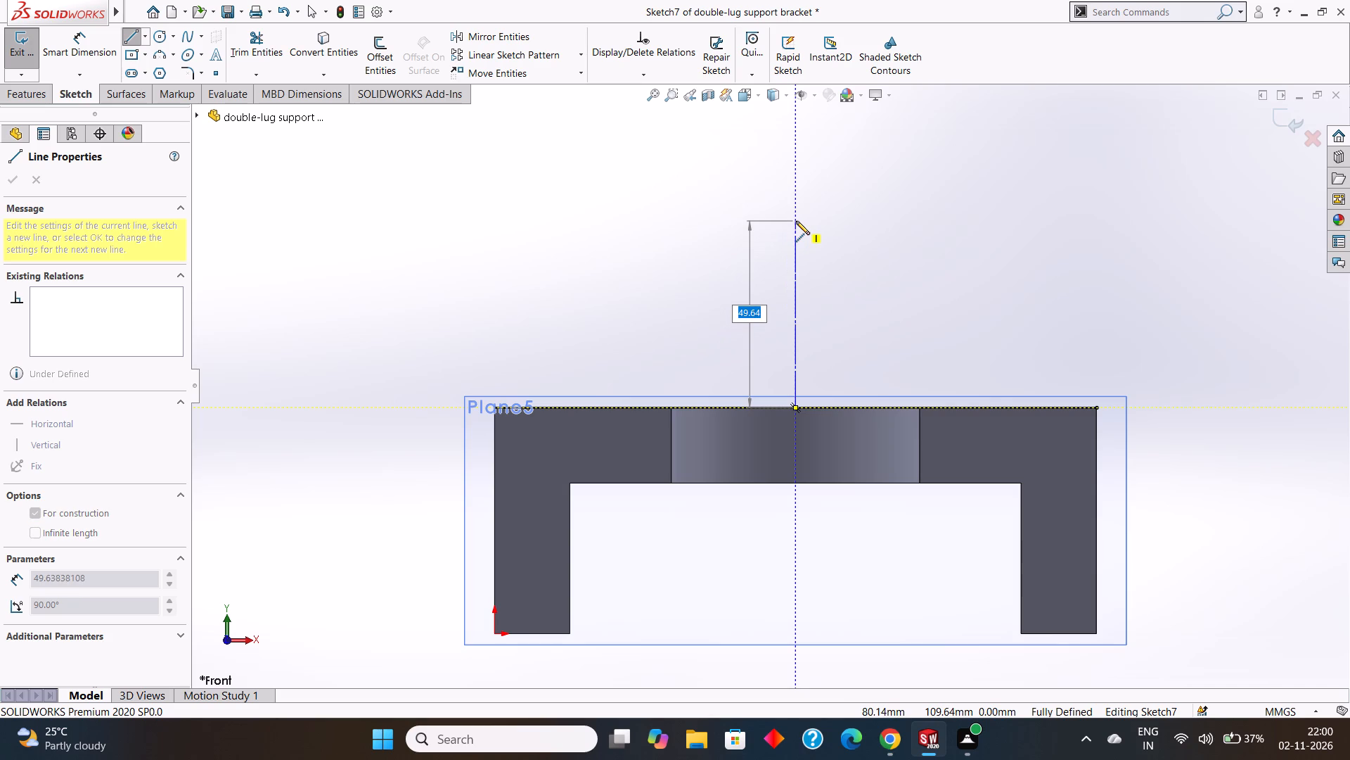
{"action": "type", "text": "100"}
{"action": "key", "text": "Return"}
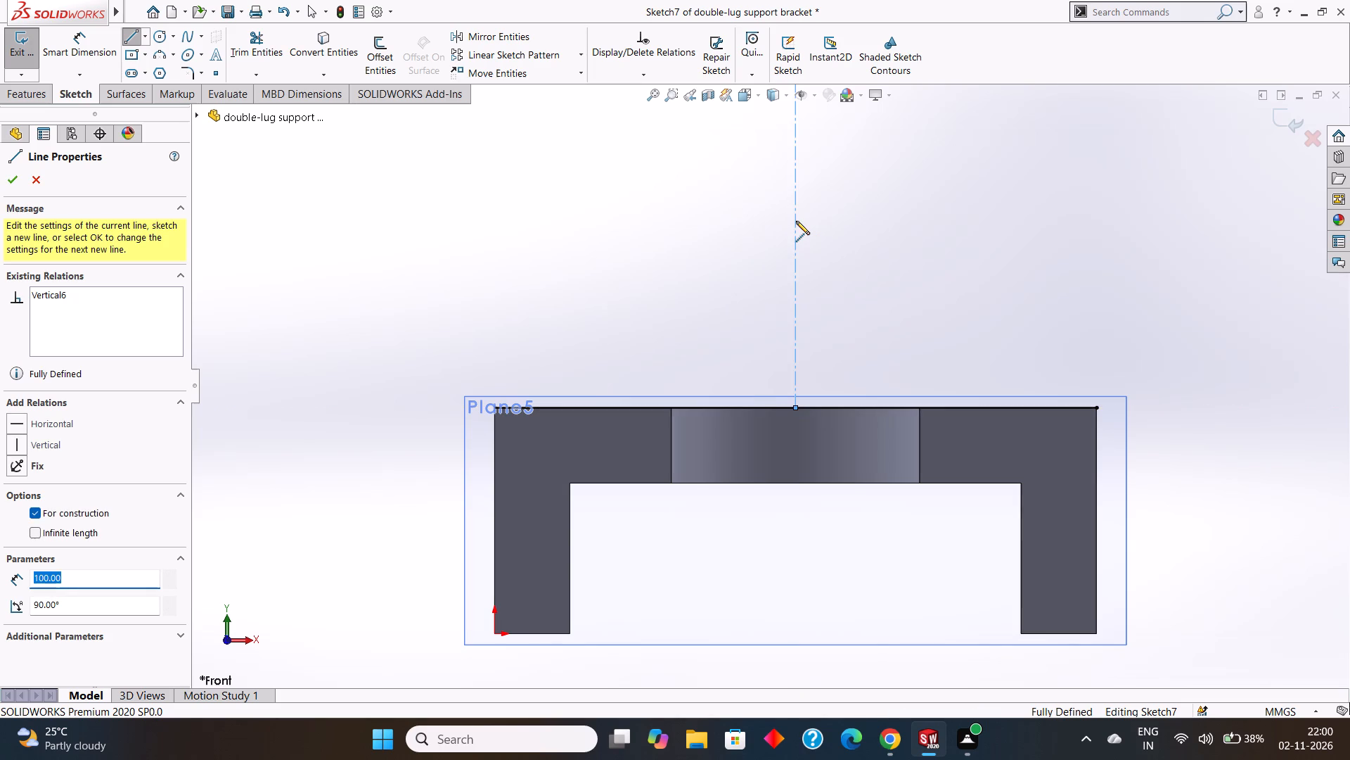
{"action": "scroll", "coordinate": [796, 221], "scroll_direction": "up", "scroll_amount": 3}
{"action": "key", "text": "Escape"}
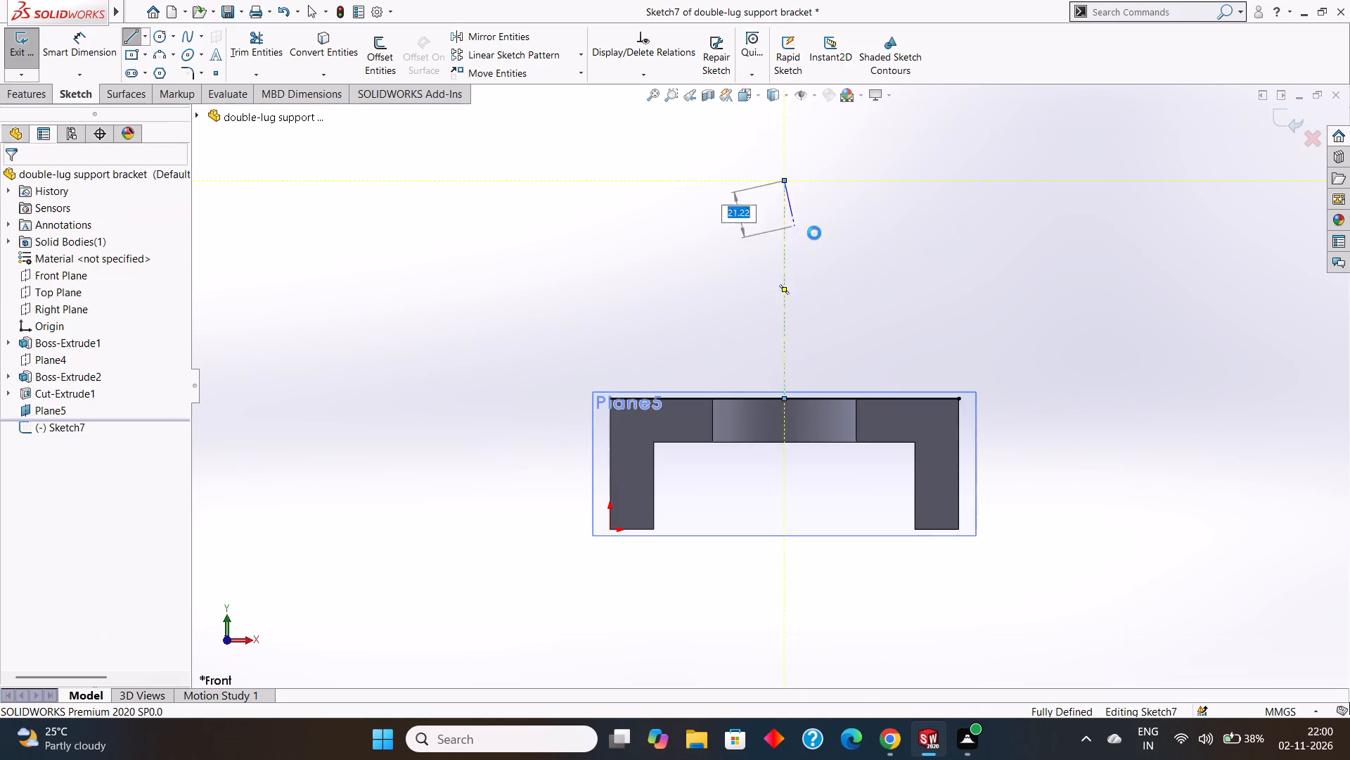
Add a 100 mm length dimension to the vertical centerline, placed beside it.
{"action": "left_click", "coordinate": [70, 38]}
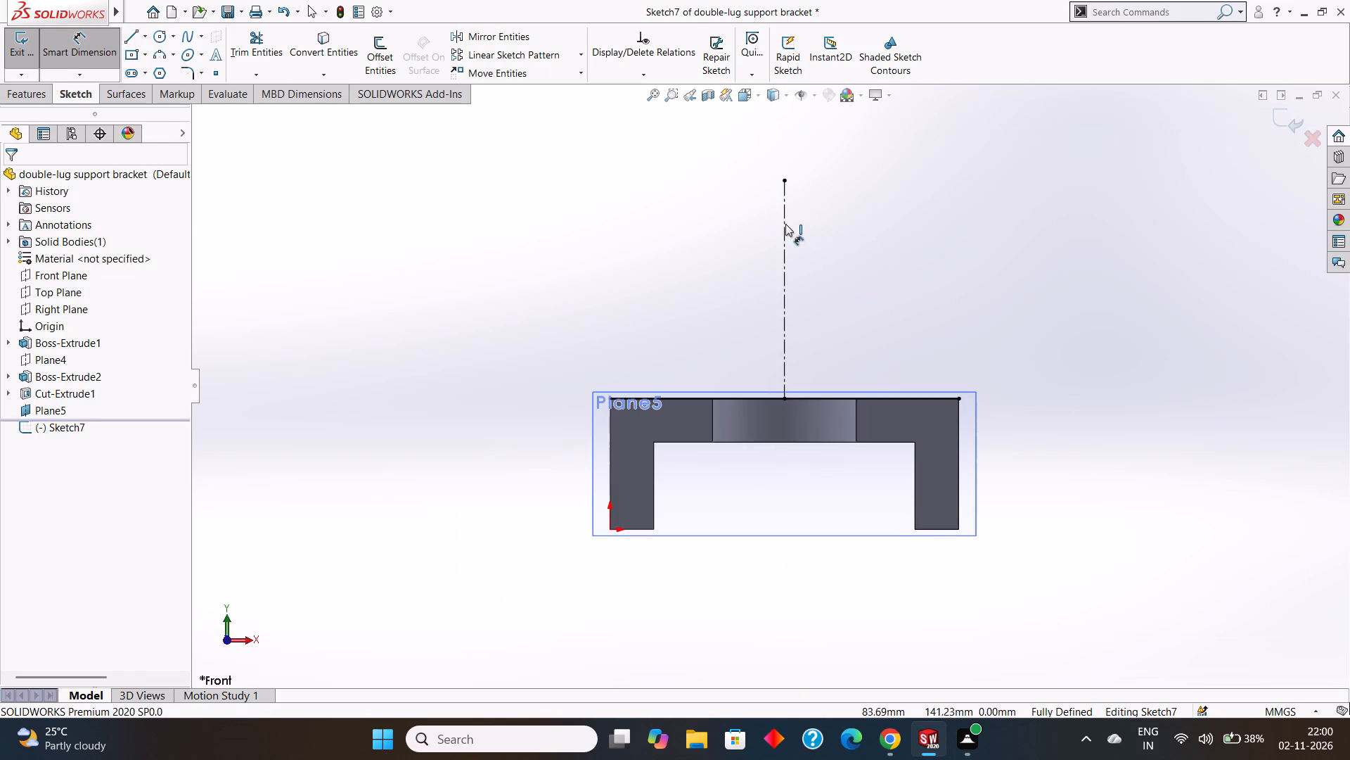
{"action": "left_click", "coordinate": [780, 221]}
{"action": "left_click", "coordinate": [979, 233]}
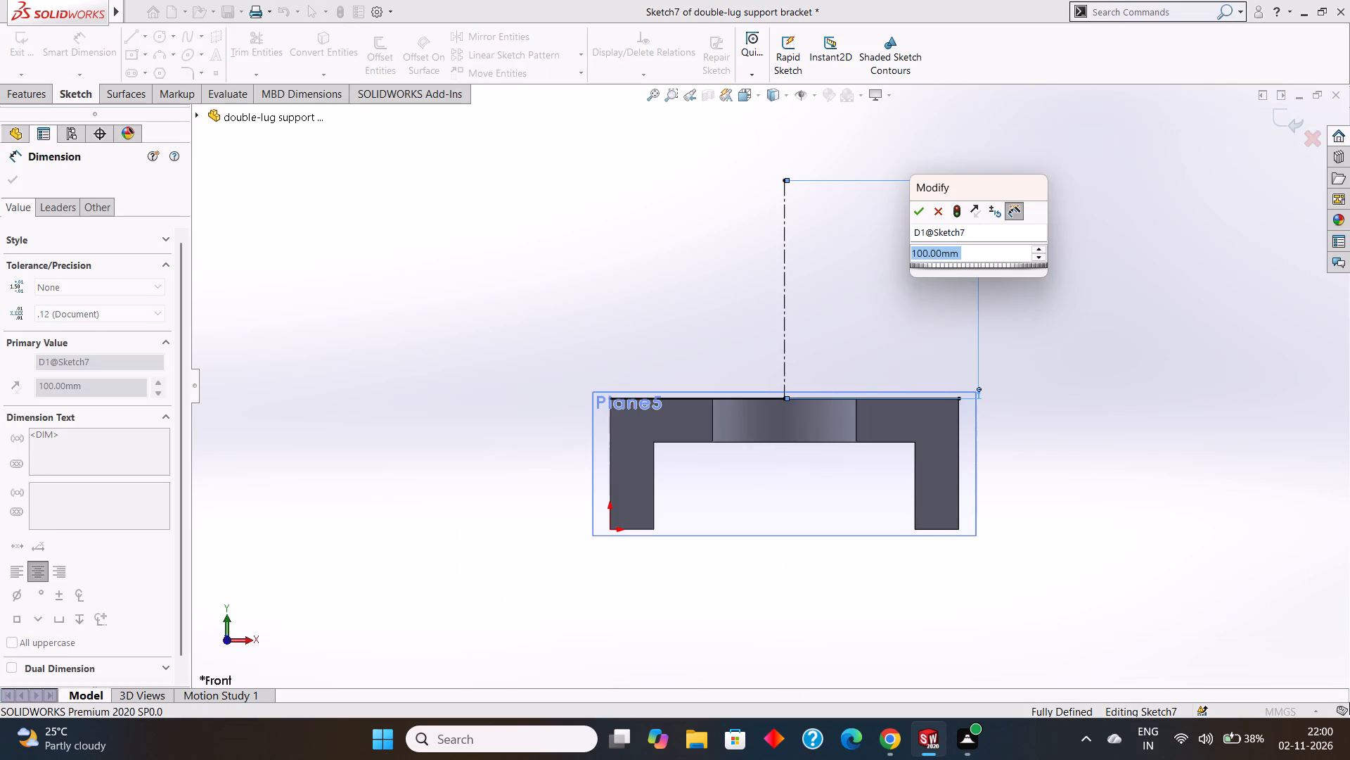
{"action": "left_click", "coordinate": [916, 218]}
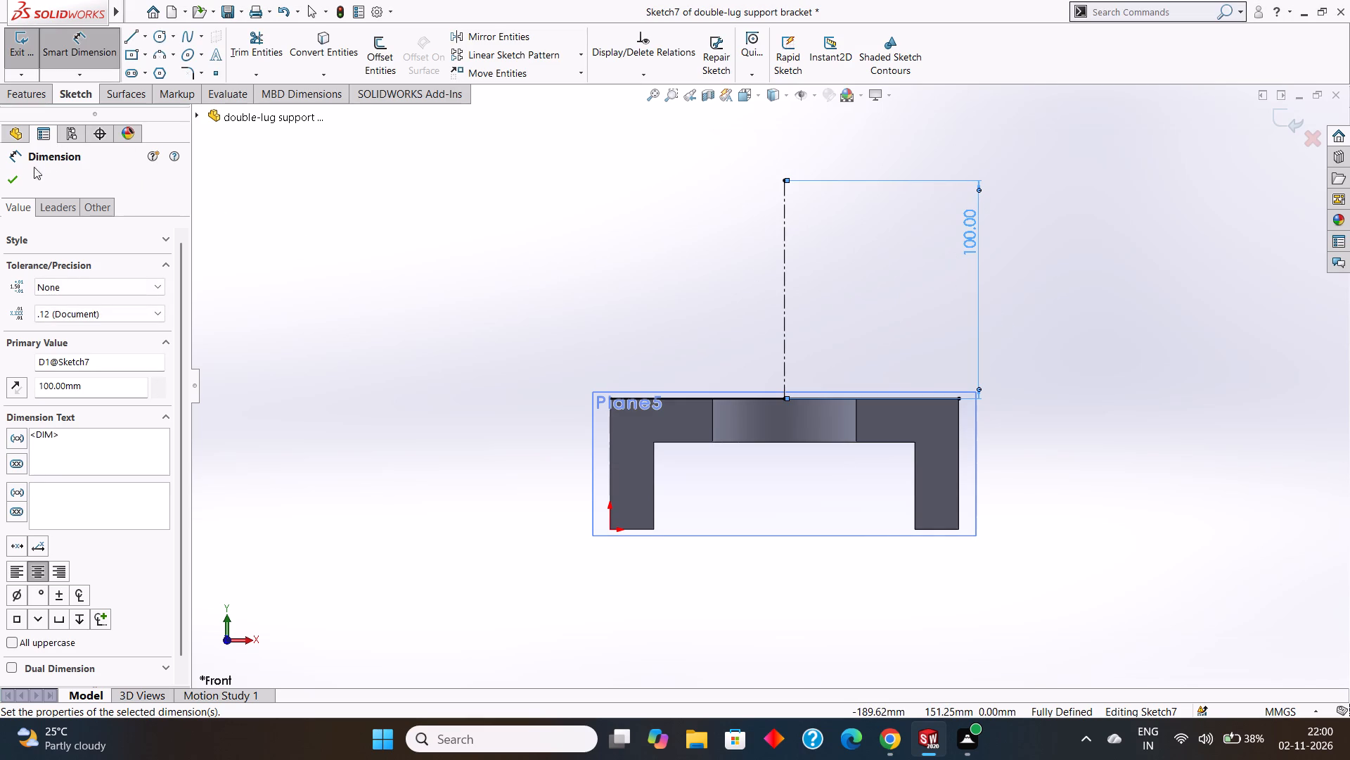
{"action": "left_click", "coordinate": [18, 177]}
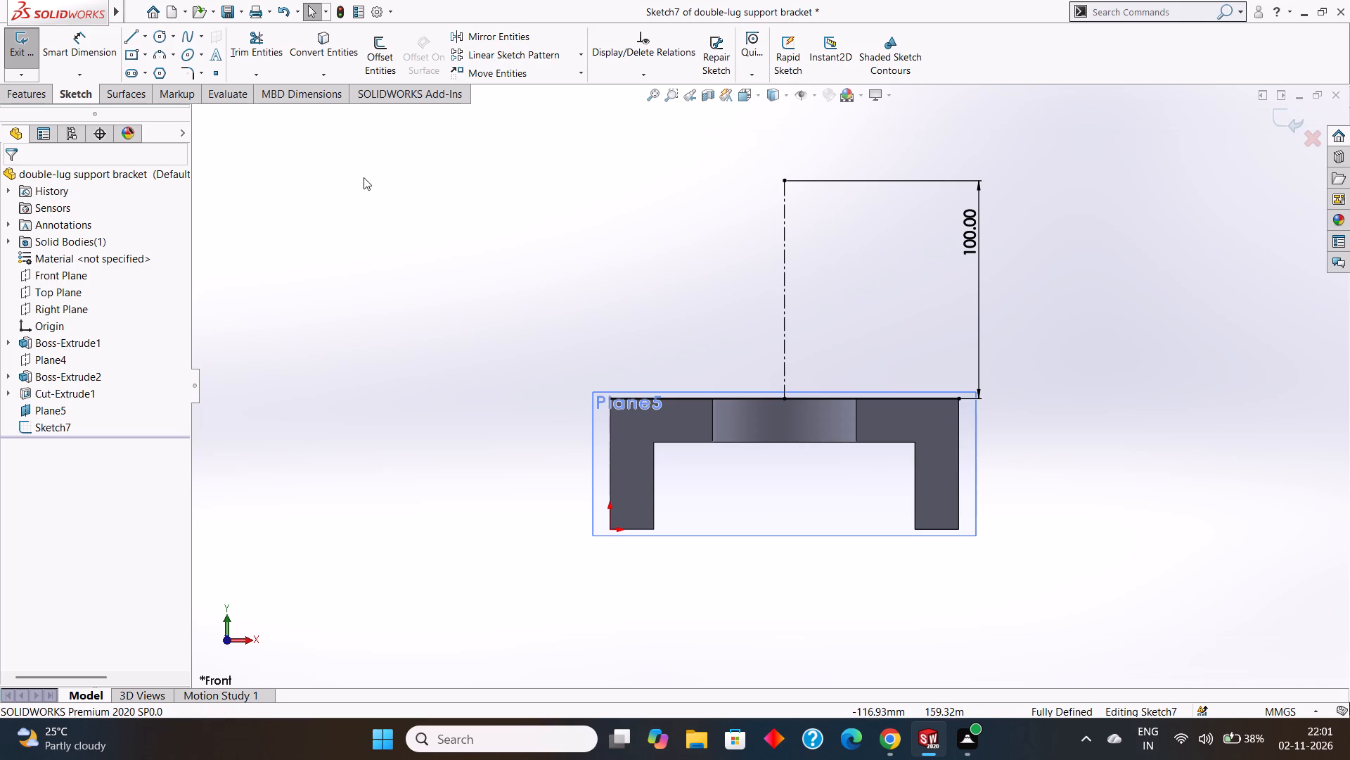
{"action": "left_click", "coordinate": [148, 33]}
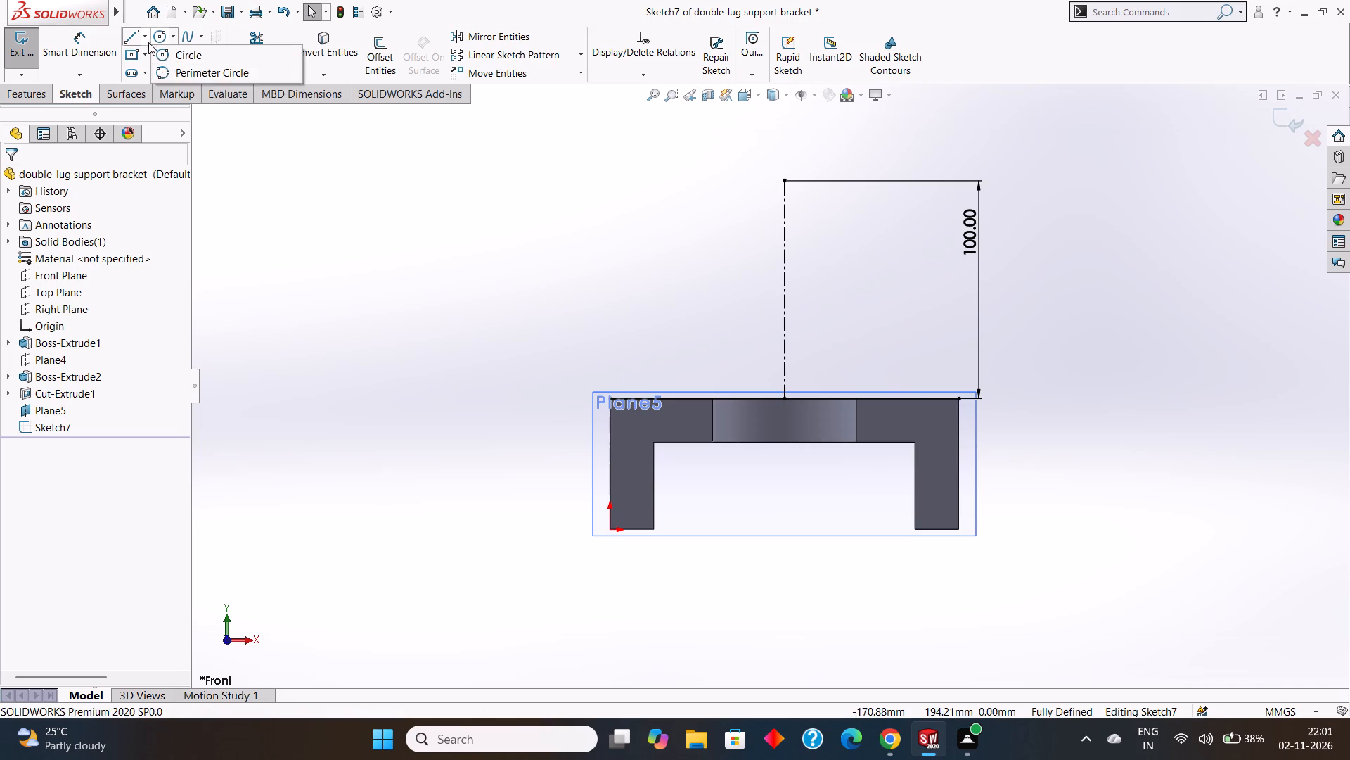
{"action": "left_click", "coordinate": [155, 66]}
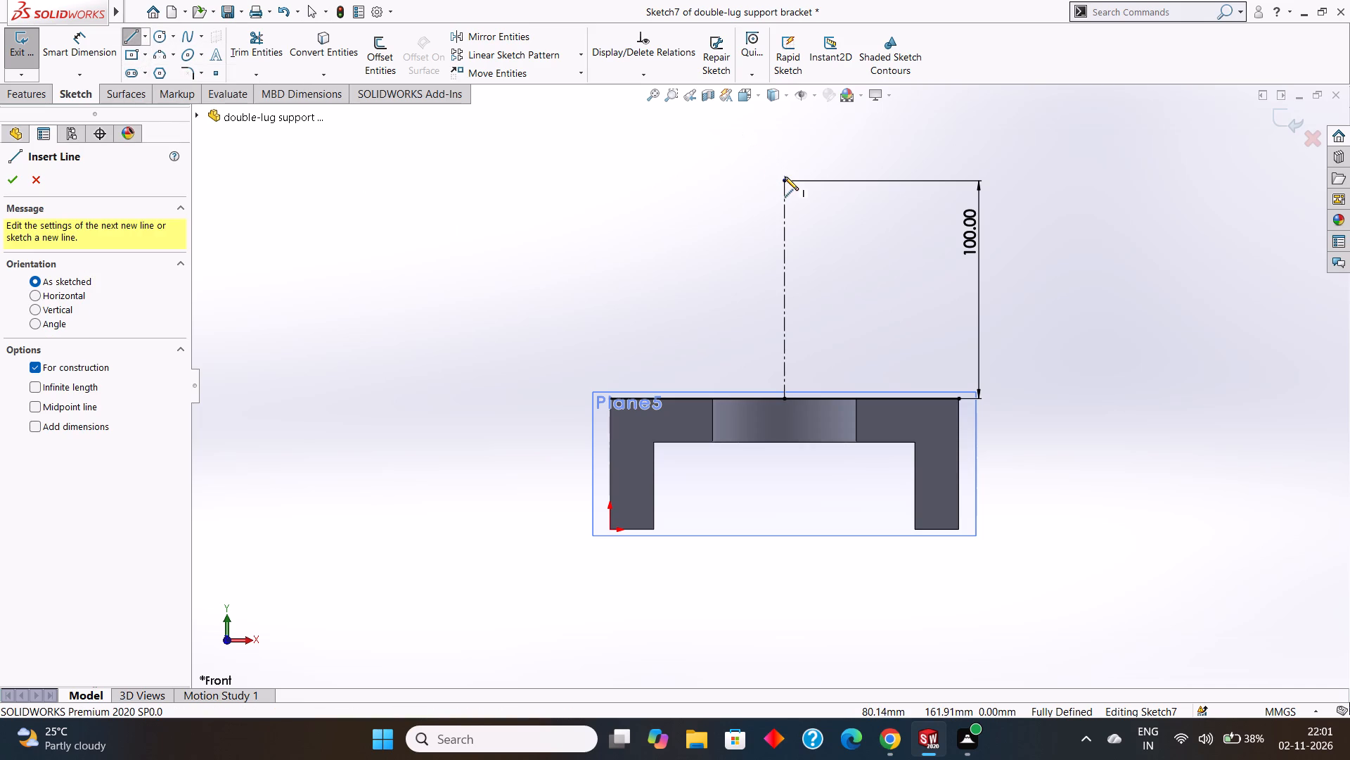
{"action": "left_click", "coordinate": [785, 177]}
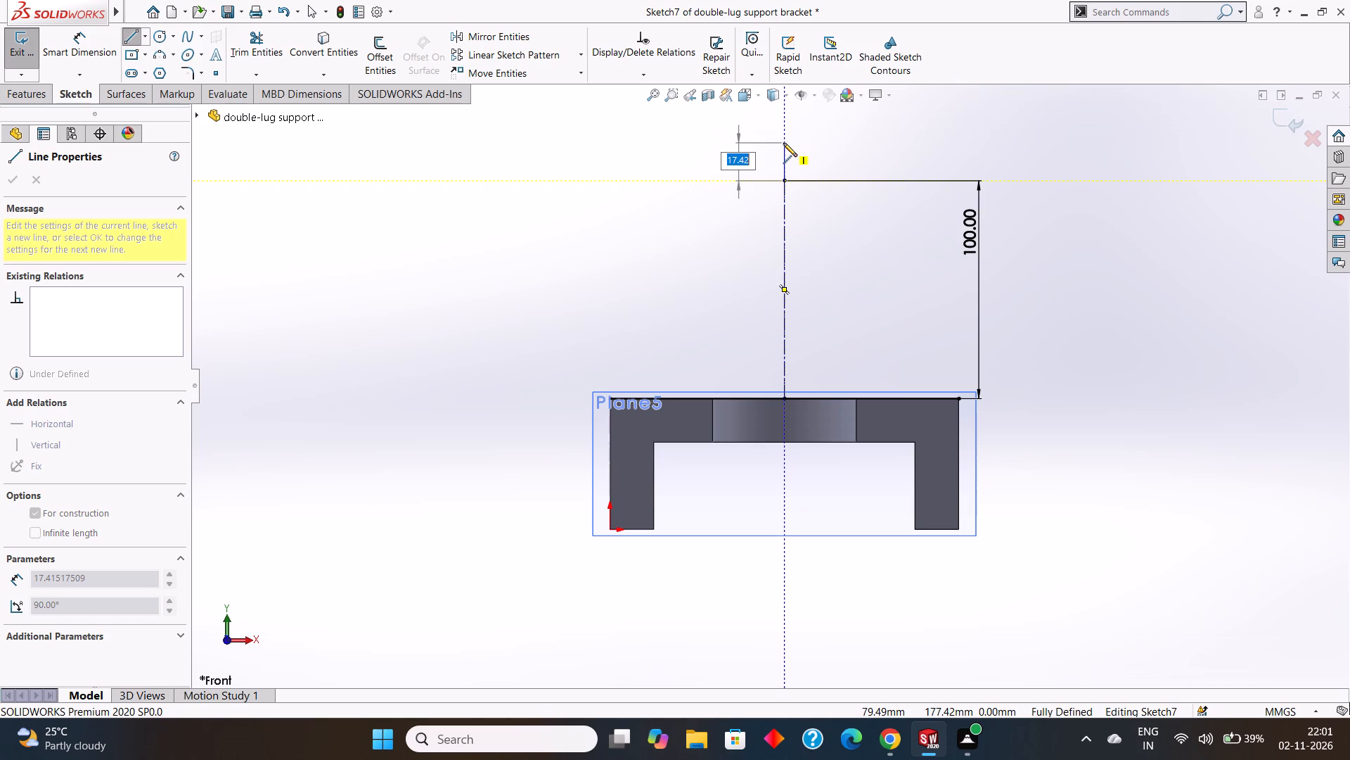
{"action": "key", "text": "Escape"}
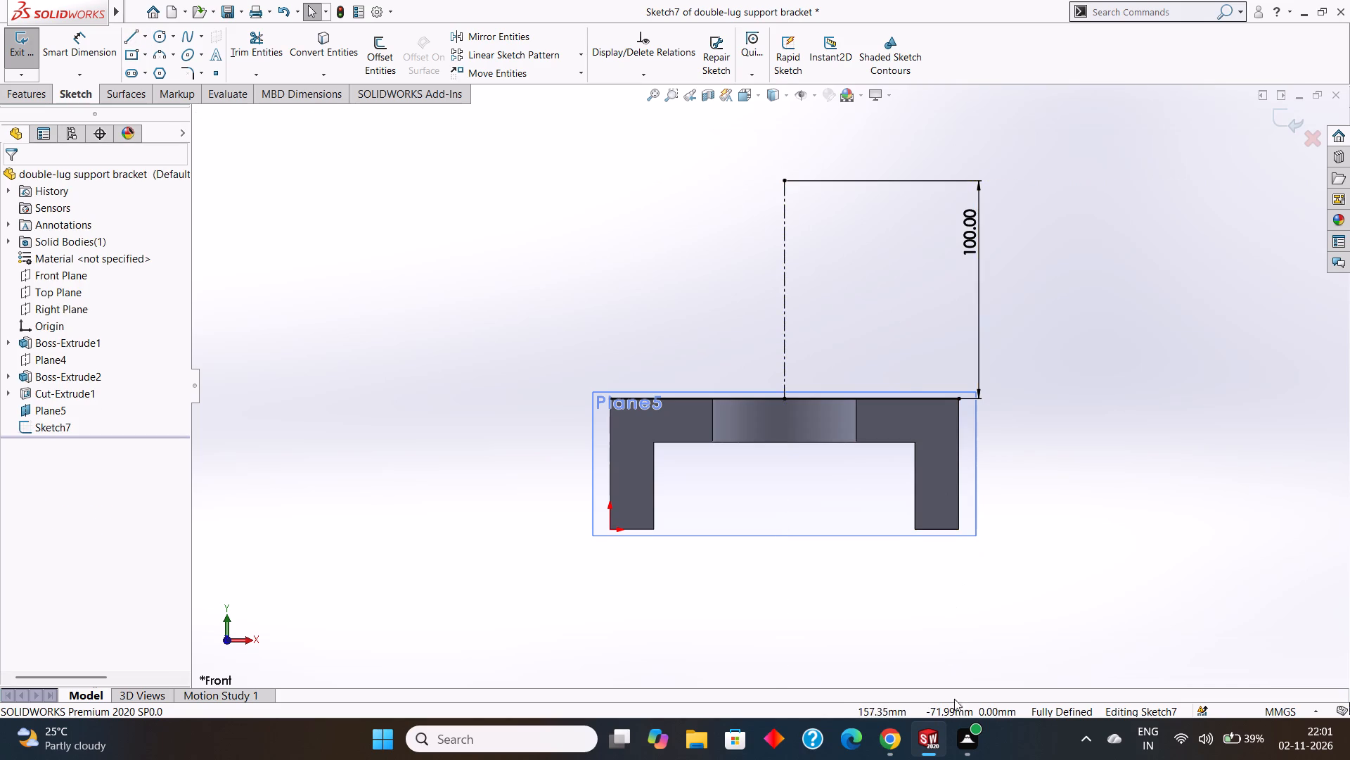
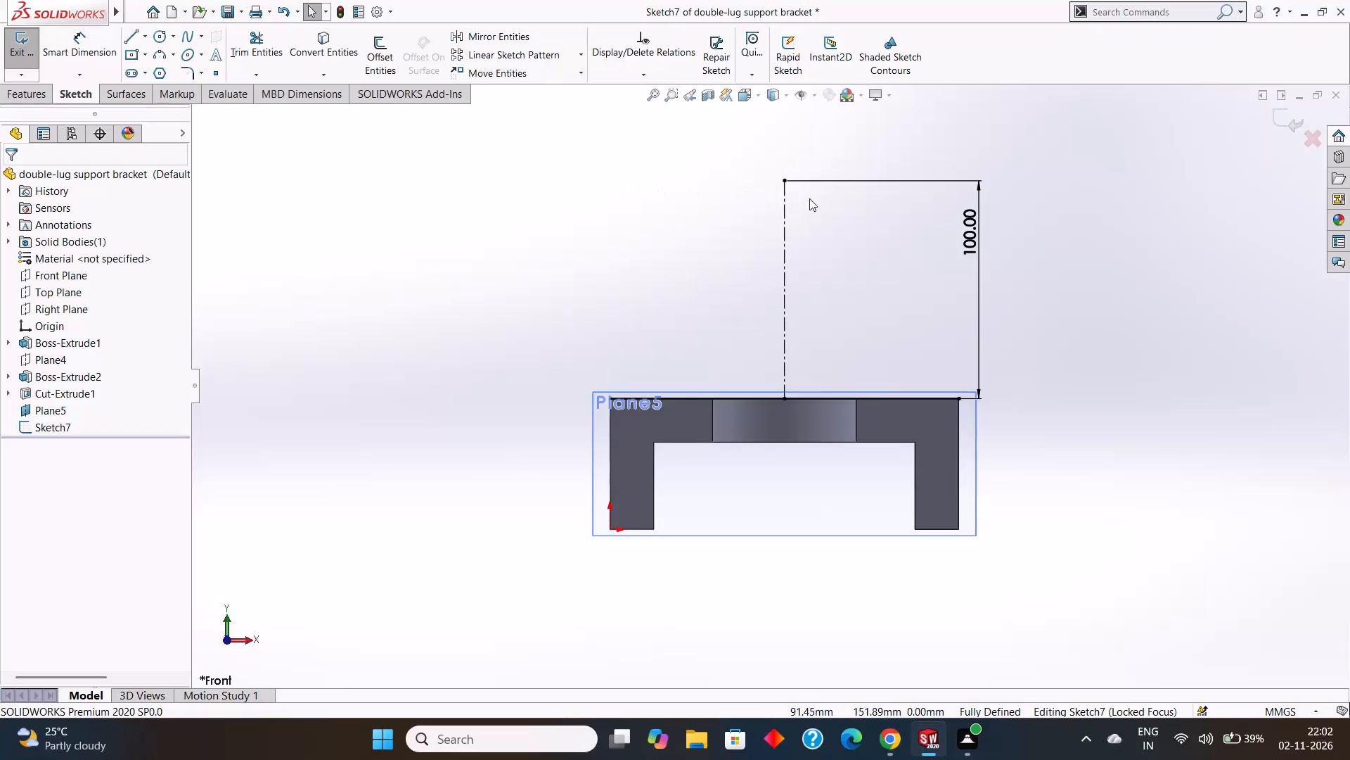
Extend the 100 mm vertical centerline upward with two consecutive vertical centerlines, each 50 mm long.
{"action": "scroll", "coordinate": [809, 198], "scroll_direction": "up", "scroll_amount": 2}
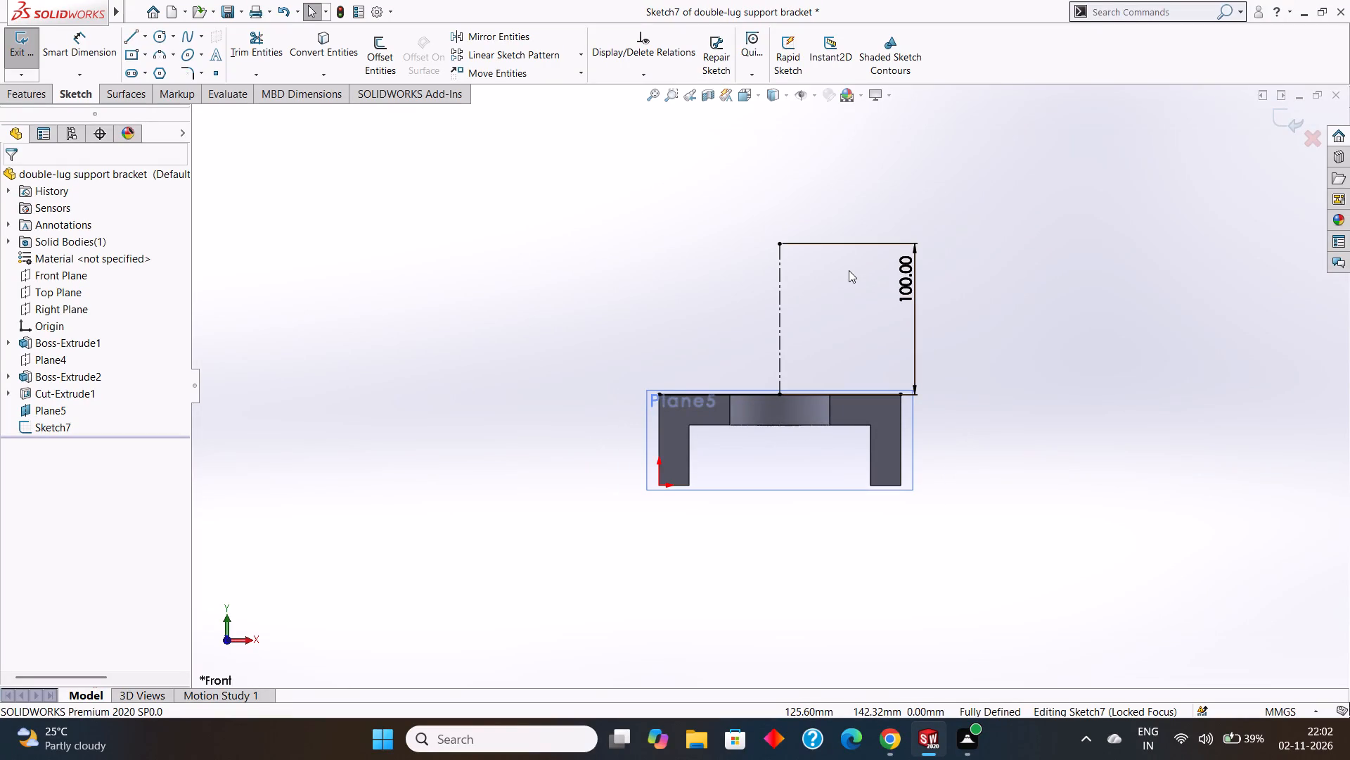
{"action": "scroll", "coordinate": [849, 270], "scroll_direction": "up", "scroll_amount": 2}
{"action": "scroll", "coordinate": [849, 270], "scroll_direction": "down", "scroll_amount": 1}
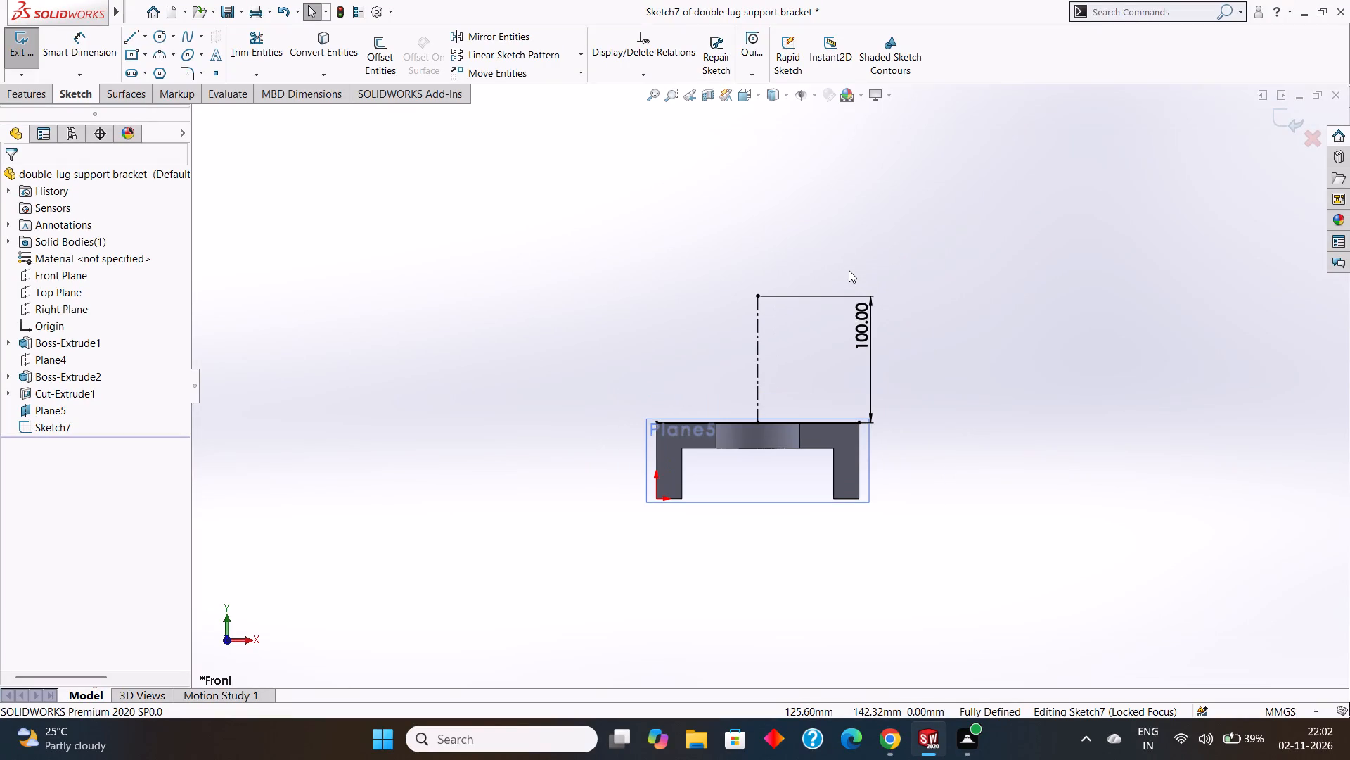
{"action": "scroll", "coordinate": [849, 271], "scroll_direction": "up", "scroll_amount": 1}
{"action": "scroll", "coordinate": [830, 271], "scroll_direction": "down", "scroll_amount": 1}
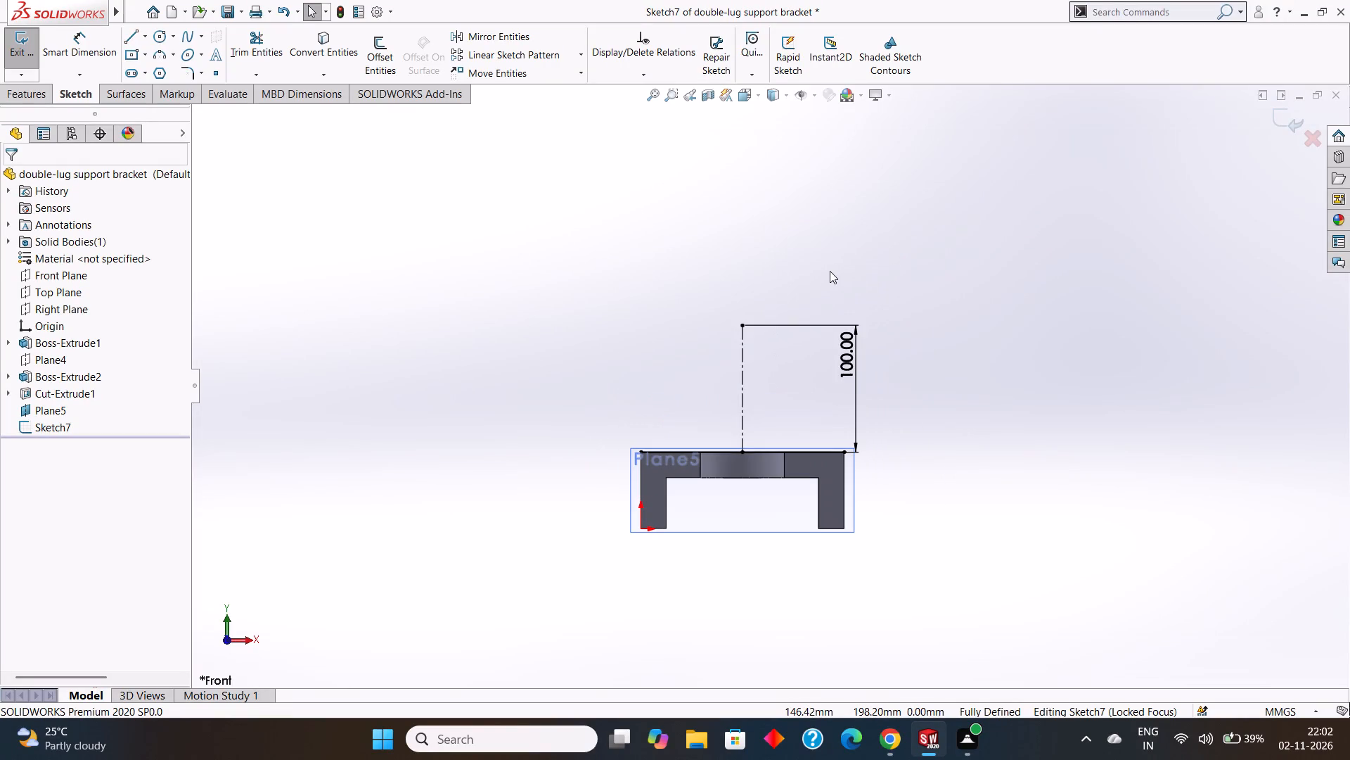
{"action": "scroll", "coordinate": [830, 271], "scroll_direction": "up", "scroll_amount": 1}
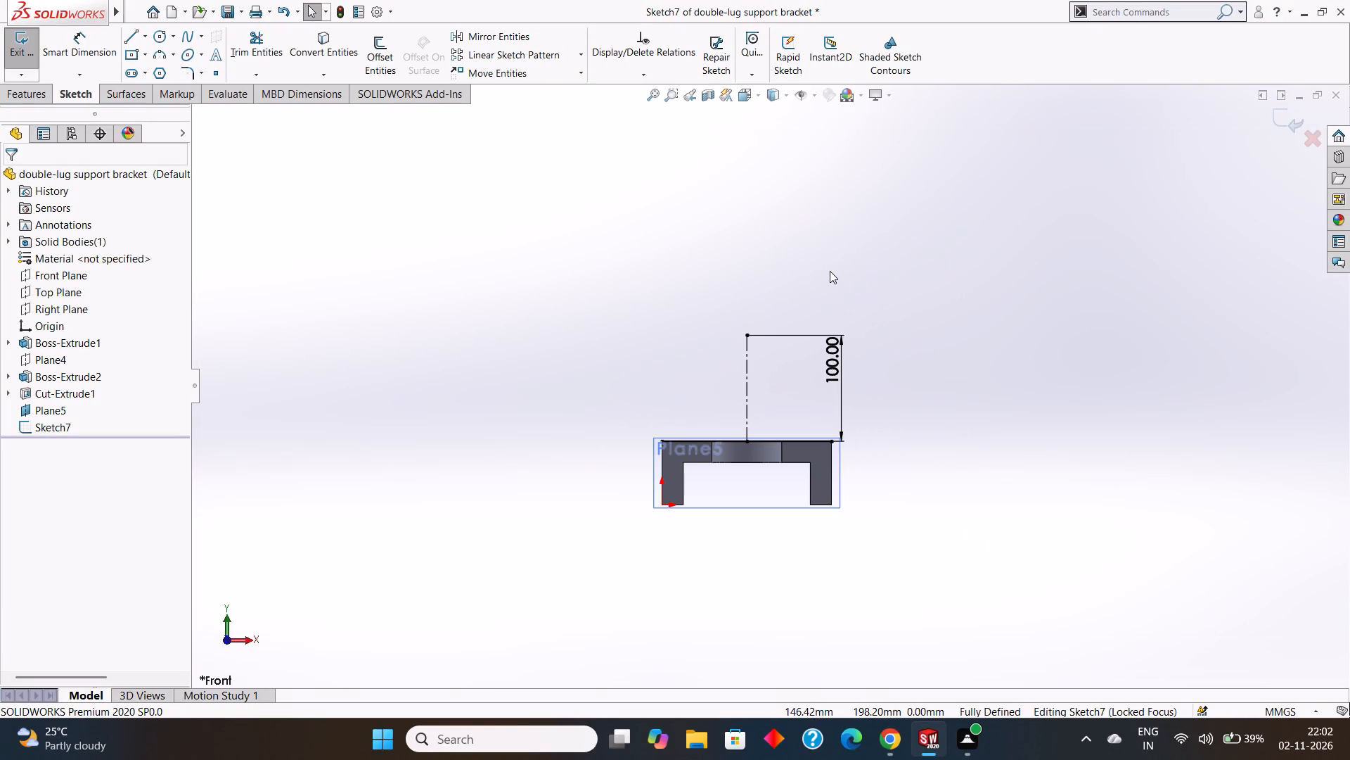
{"action": "scroll", "coordinate": [830, 271], "scroll_direction": "up", "scroll_amount": 2}
{"action": "scroll", "coordinate": [830, 271], "scroll_direction": "down", "scroll_amount": 1}
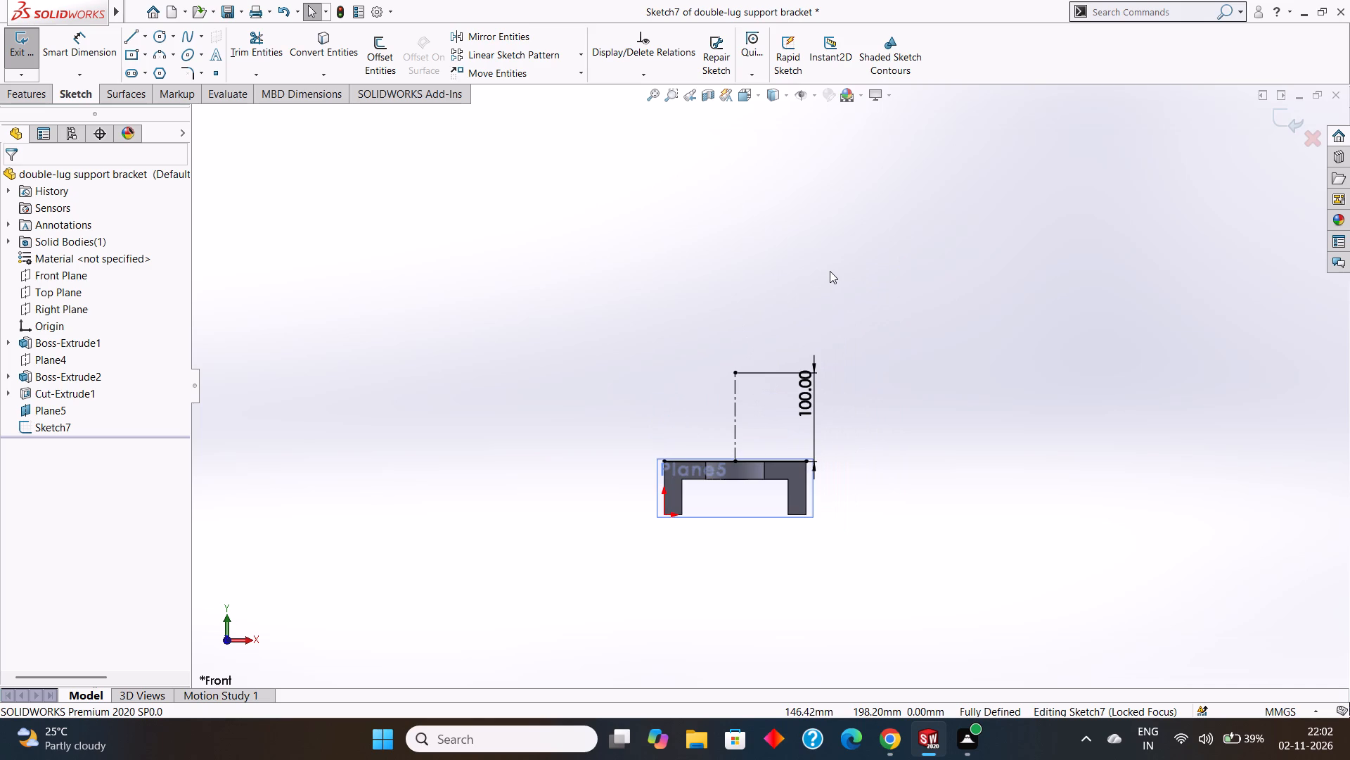
{"action": "scroll", "coordinate": [830, 271], "scroll_direction": "down", "scroll_amount": 1}
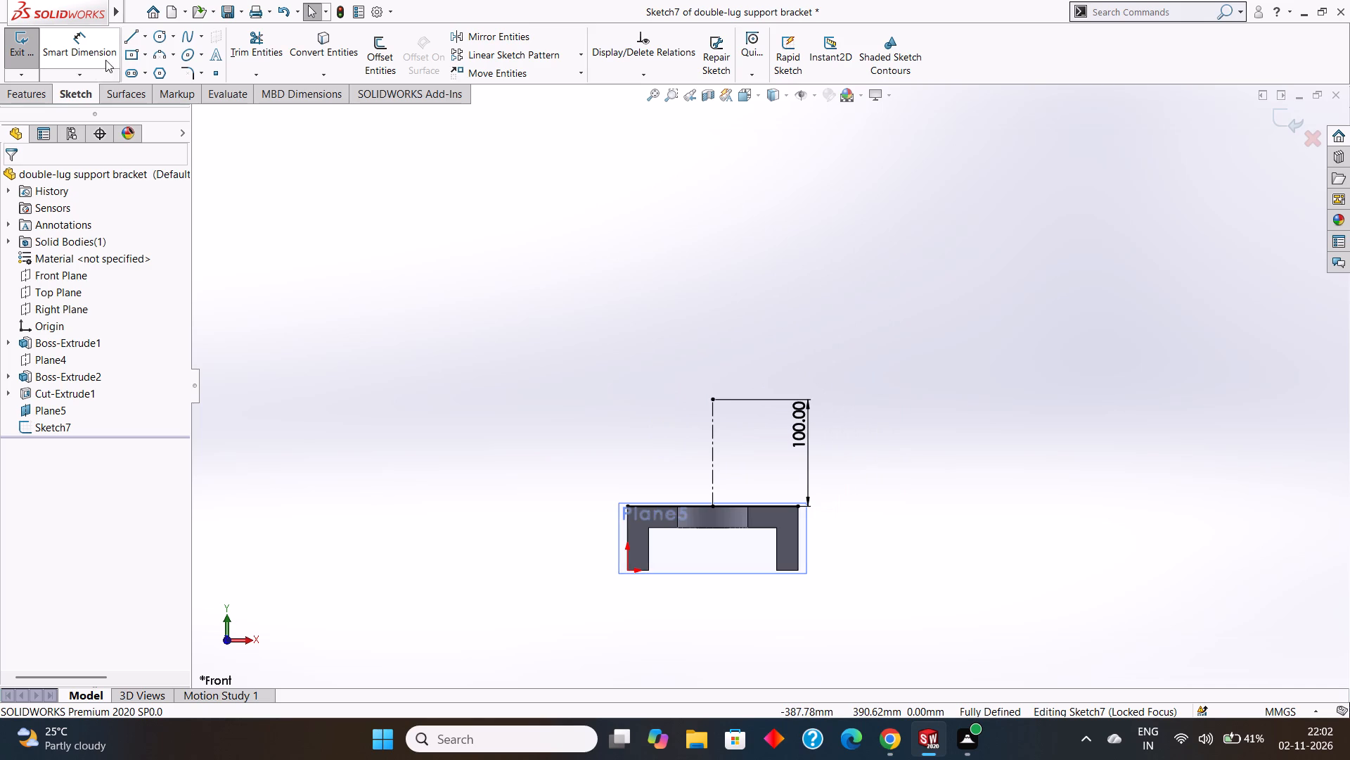
{"action": "left_click", "coordinate": [142, 37]}
{"action": "left_click", "coordinate": [148, 67]}
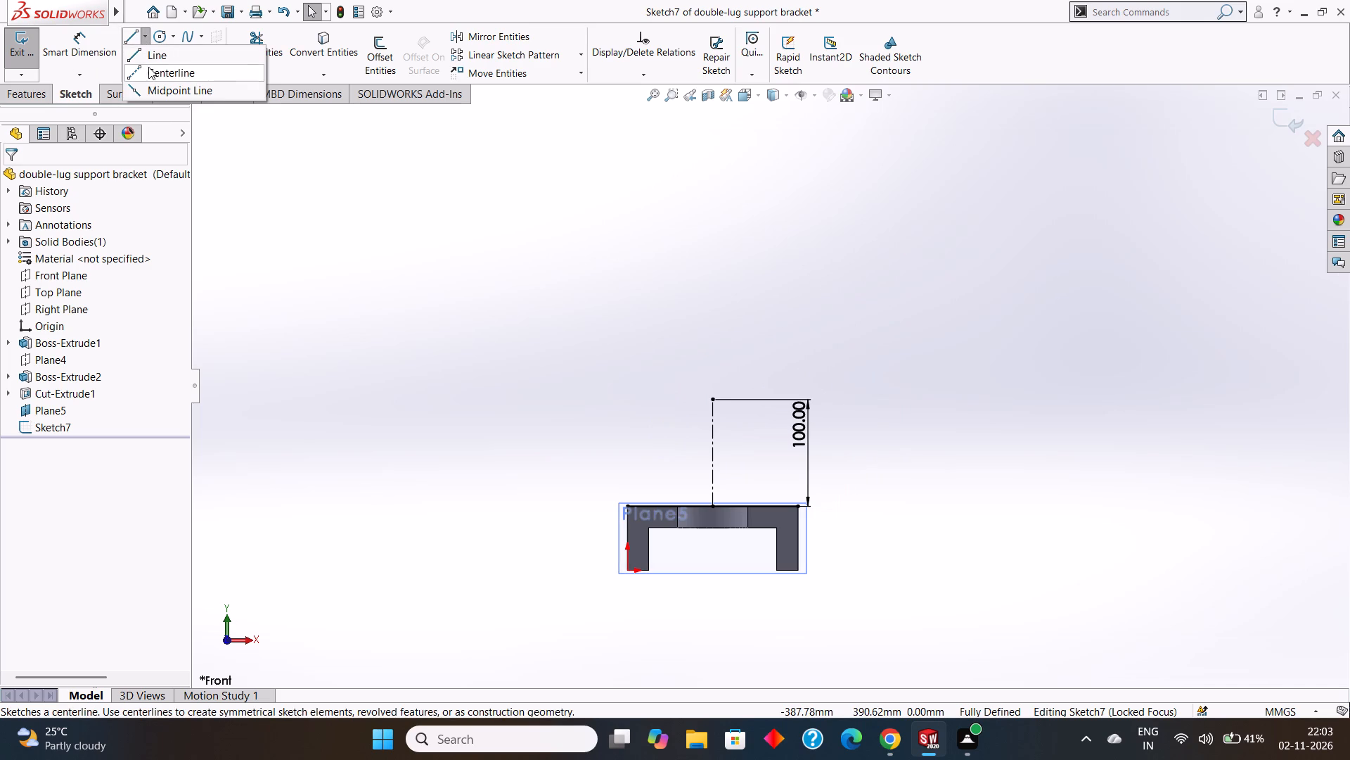
{"action": "left_click", "coordinate": [714, 396]}
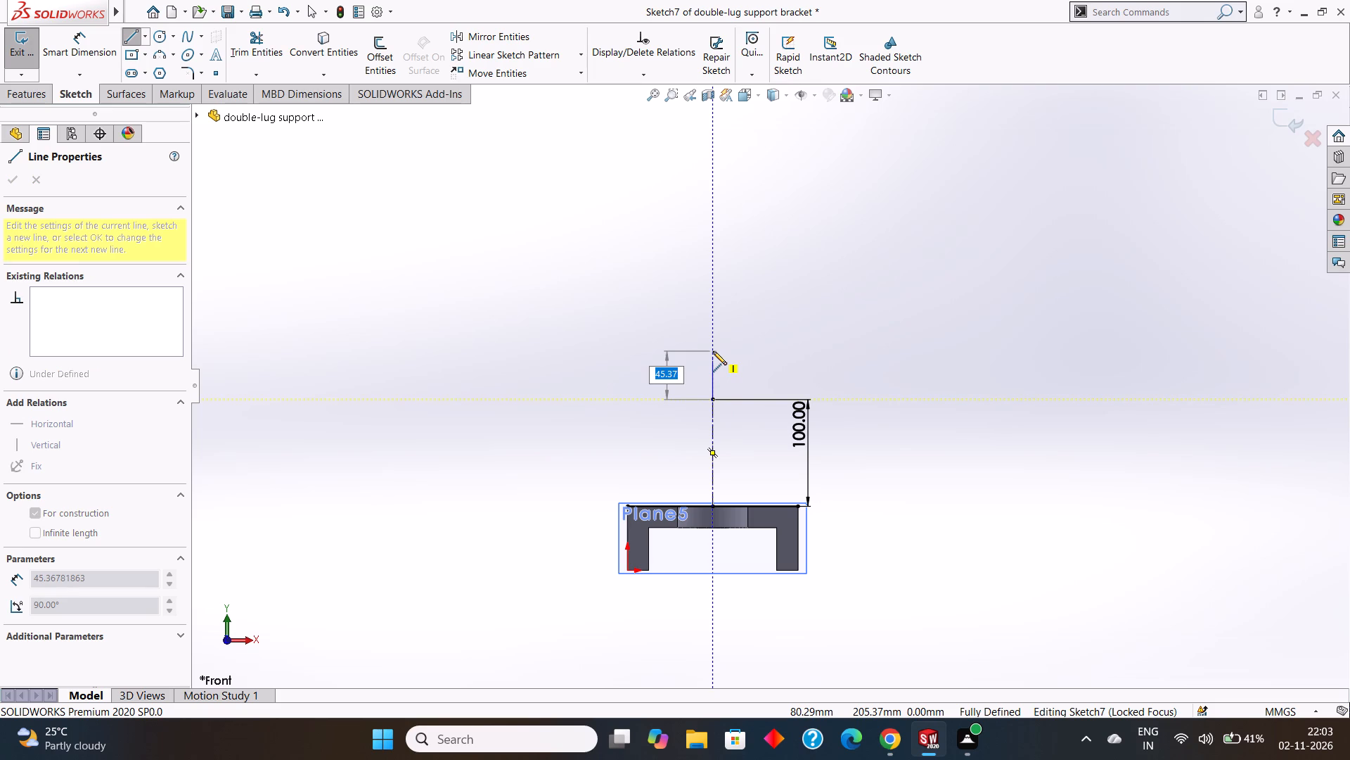
{"action": "type", "text": "50"}
{"action": "key", "text": "Return"}
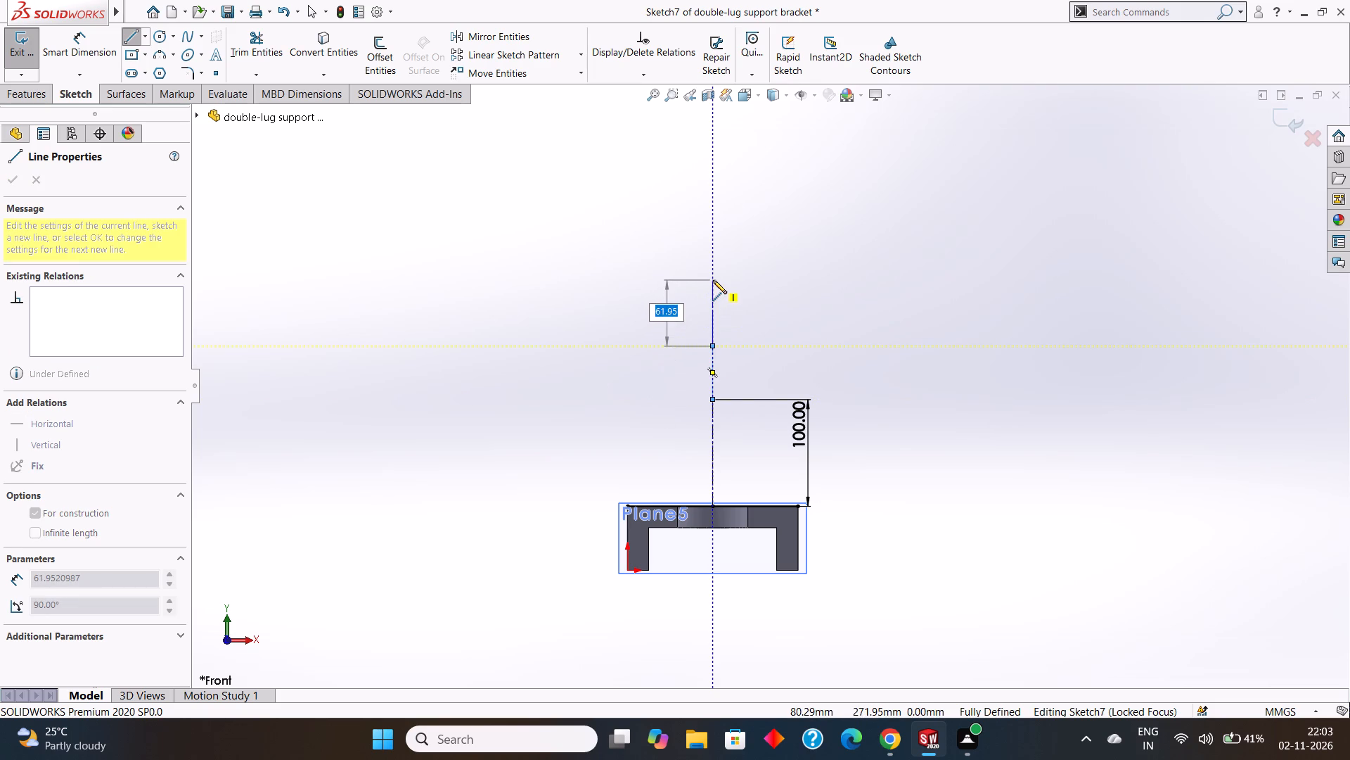
{"action": "type", "text": "50"}
{"action": "key", "text": "Return"}
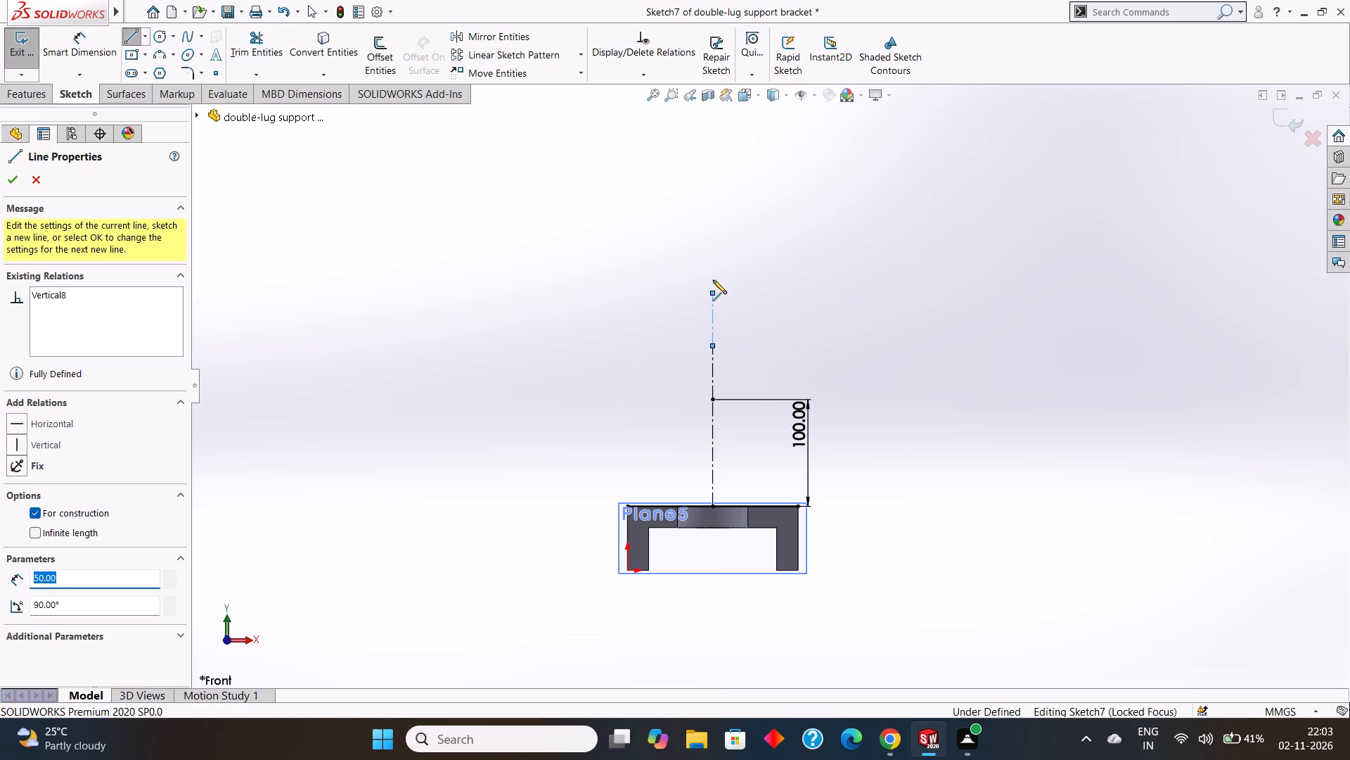
{"action": "key", "text": "grave"}
{"action": "key", "text": "Escape"}
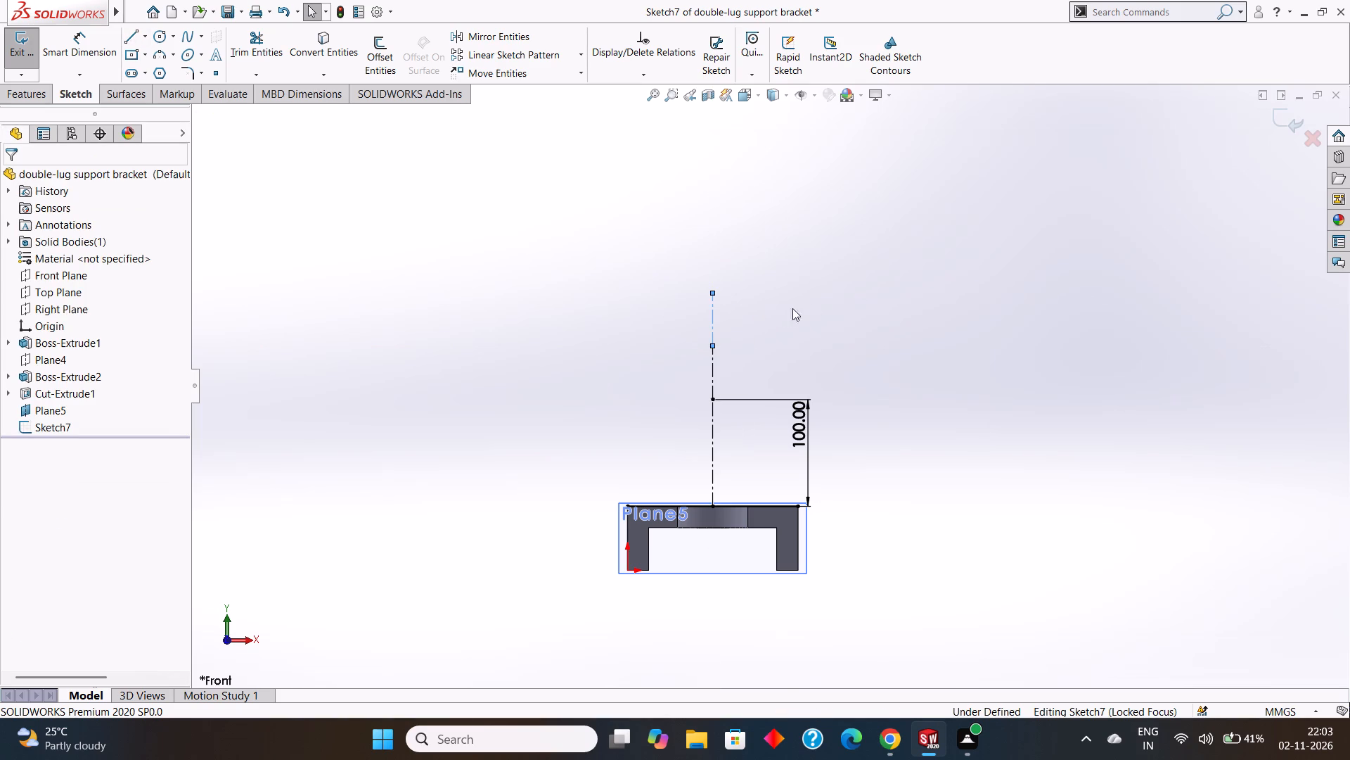
{"action": "key", "text": "Escape"}
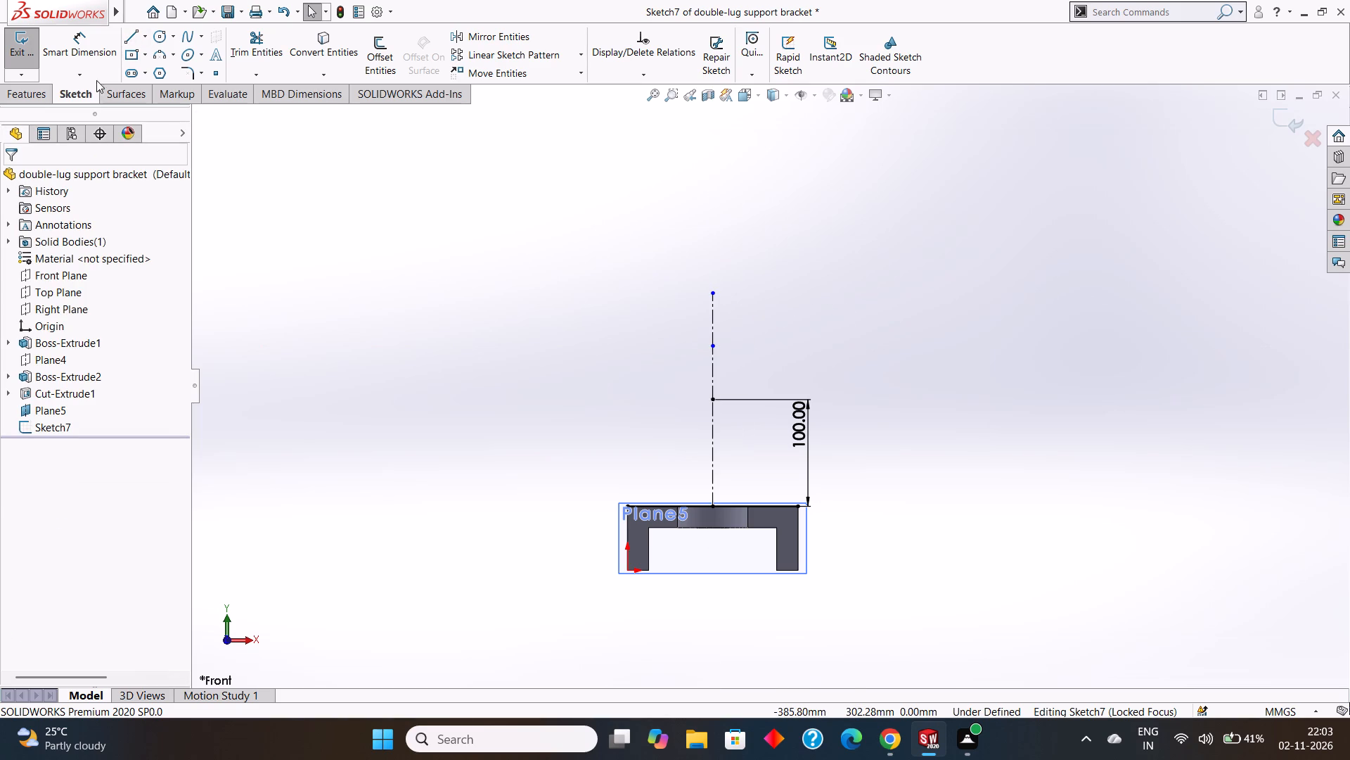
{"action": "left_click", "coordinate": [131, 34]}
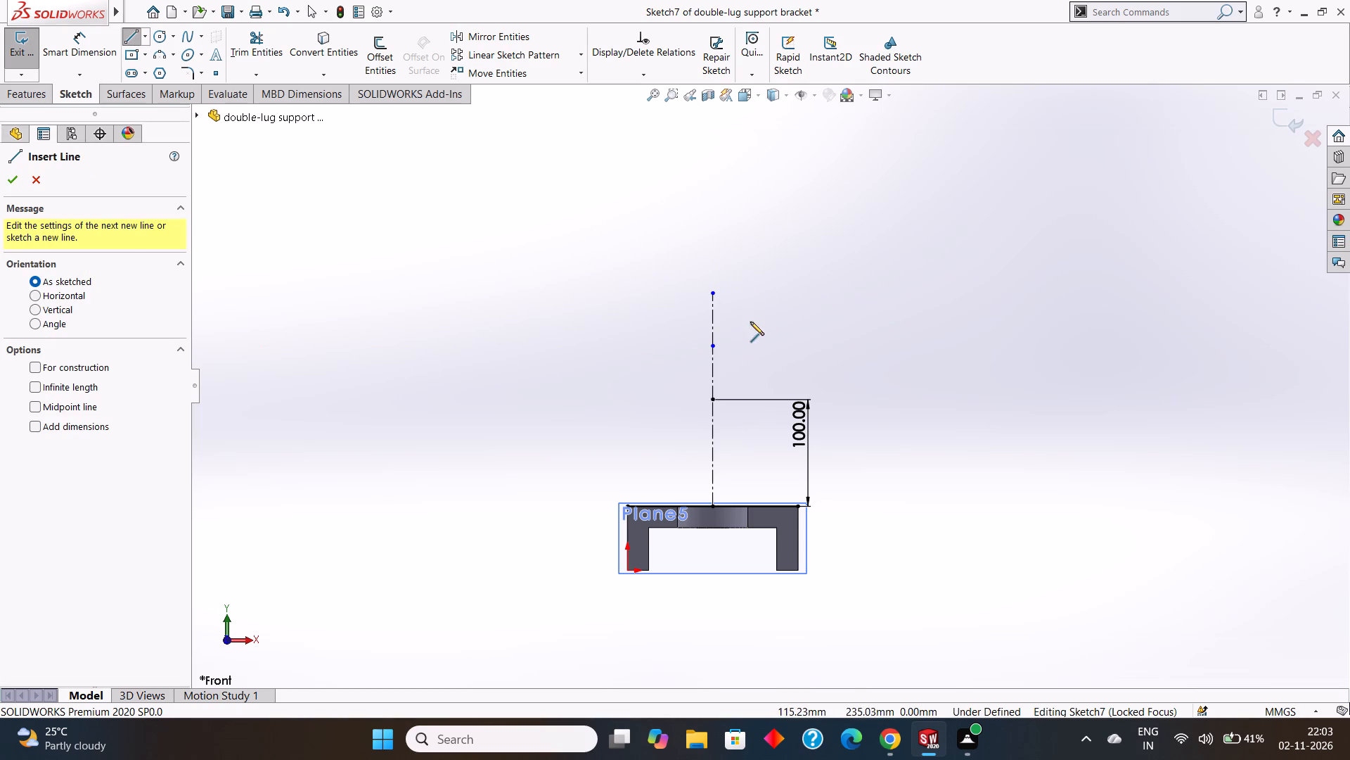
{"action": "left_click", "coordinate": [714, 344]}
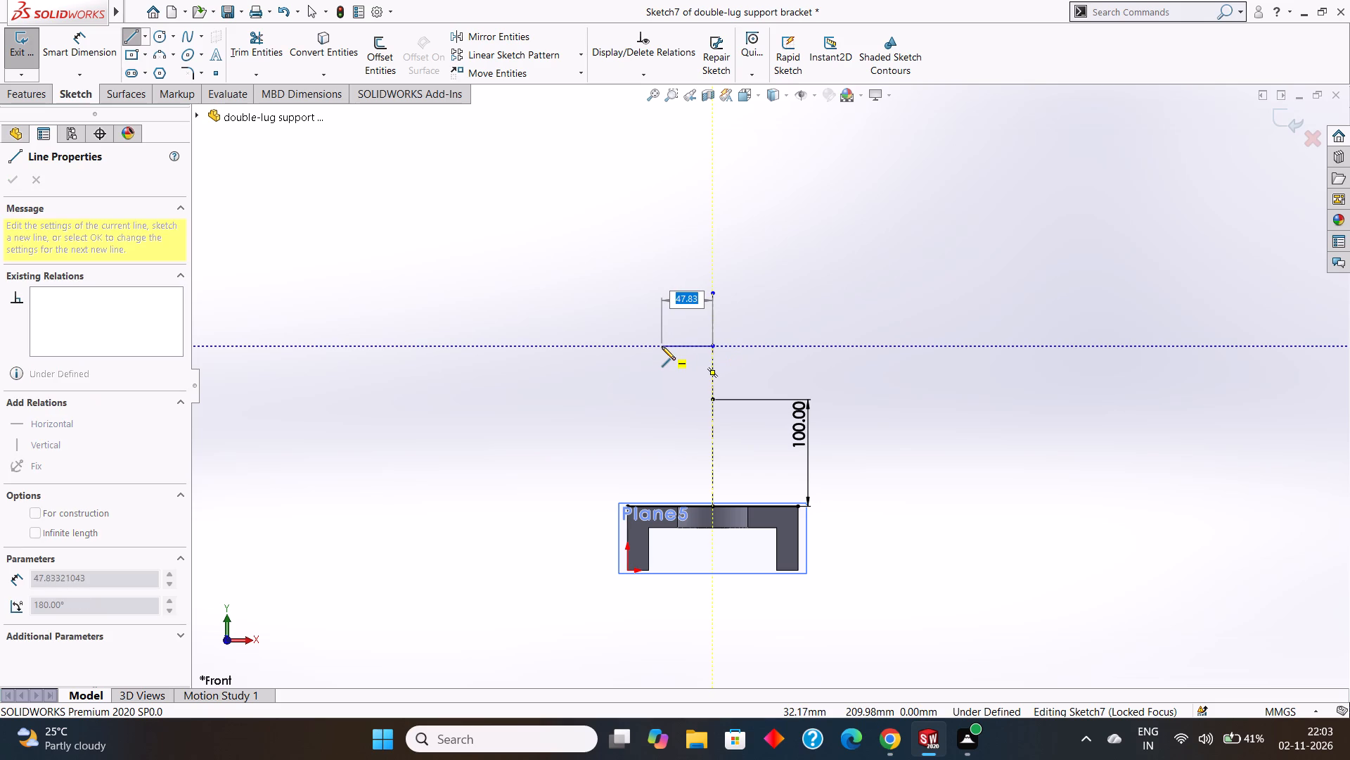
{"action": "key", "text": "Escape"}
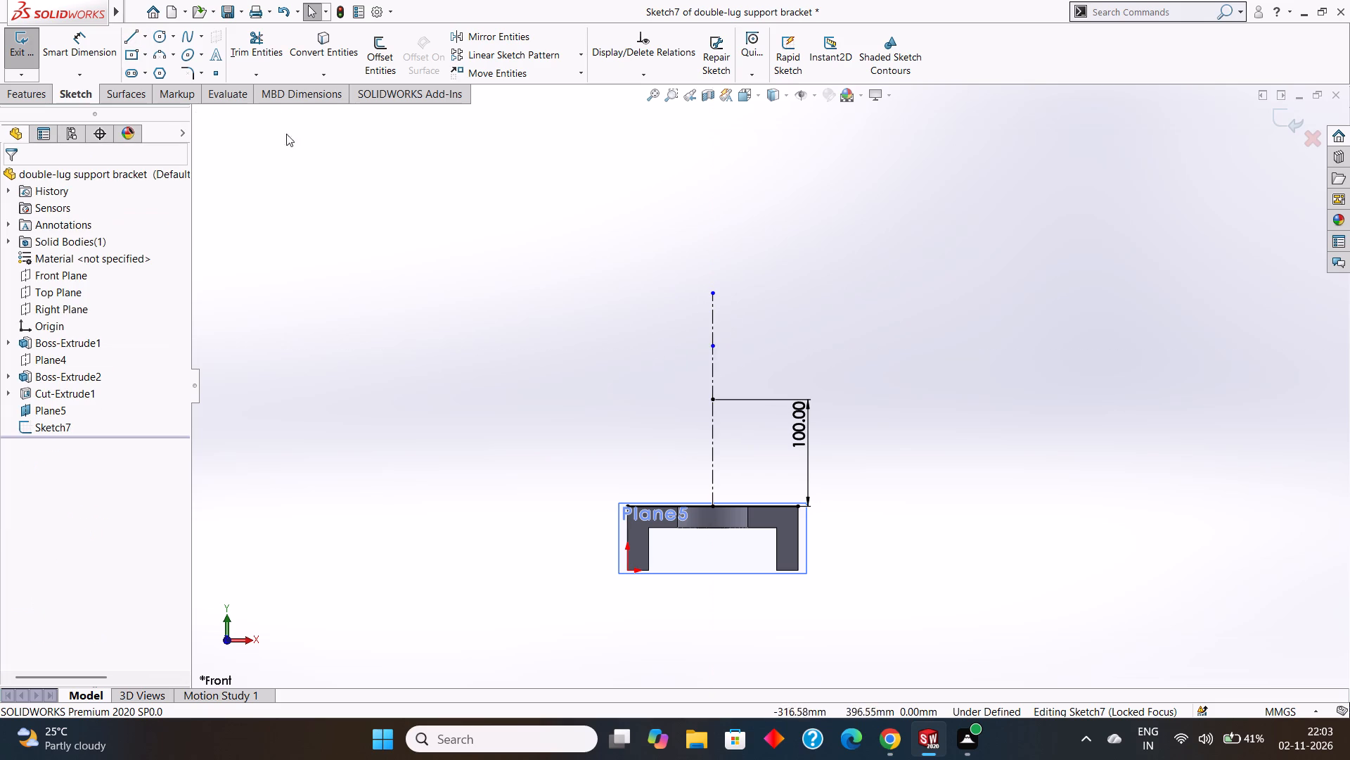
Draw two horizontal solid lines of 90/2 mm each, one to either side of the topmost centerline endpoint.
{"action": "left_click", "coordinate": [128, 40]}
{"action": "left_click", "coordinate": [714, 291]}
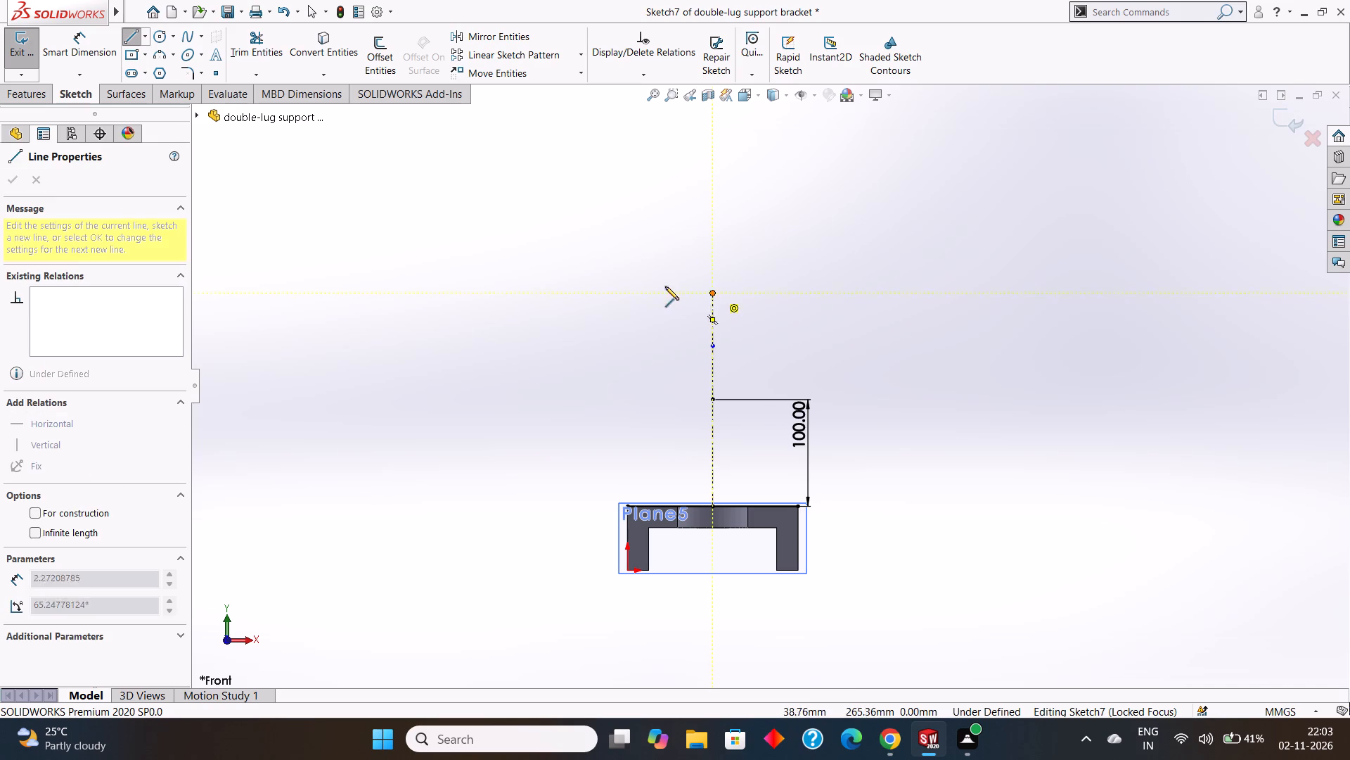
{"action": "key", "text": "BackSpace"}
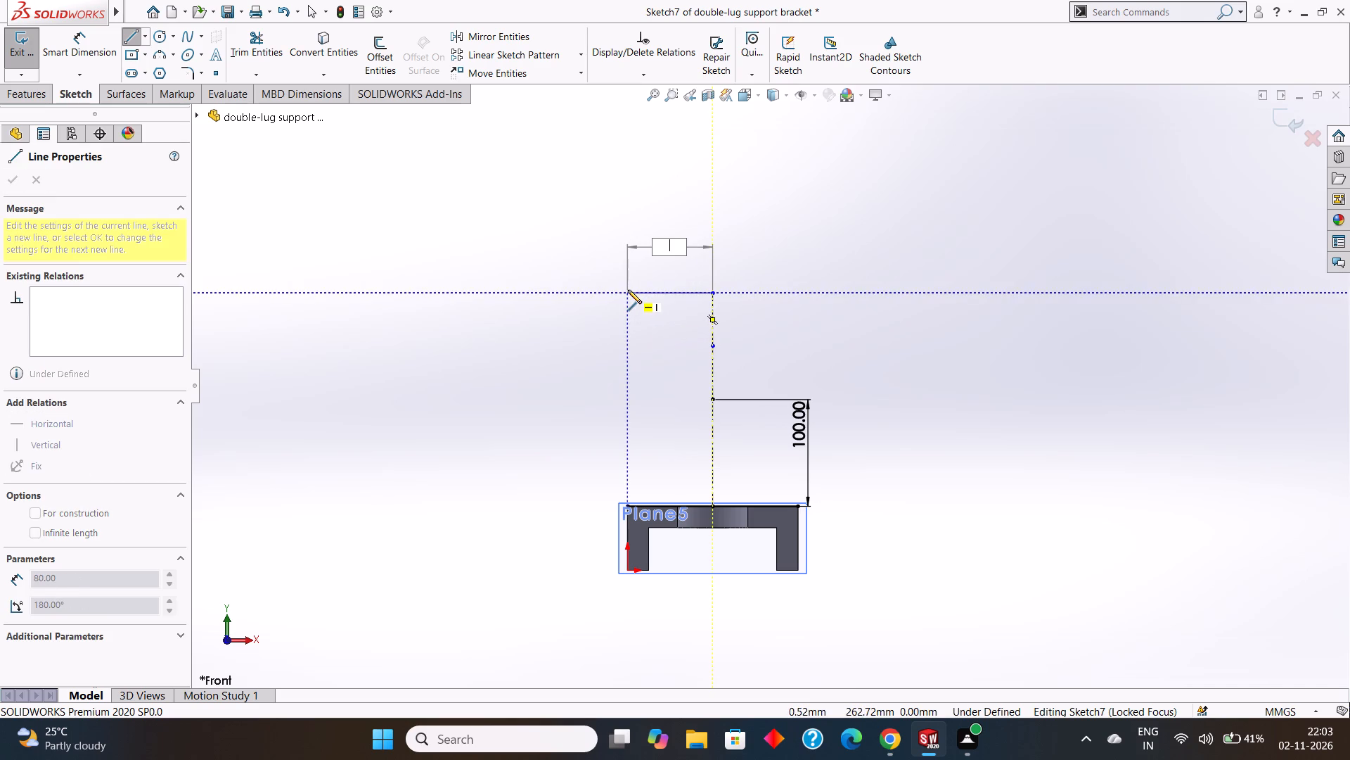
{"action": "type", "text": "90"}
{"action": "type", "text": "/2"}
{"action": "key", "text": "Return"}
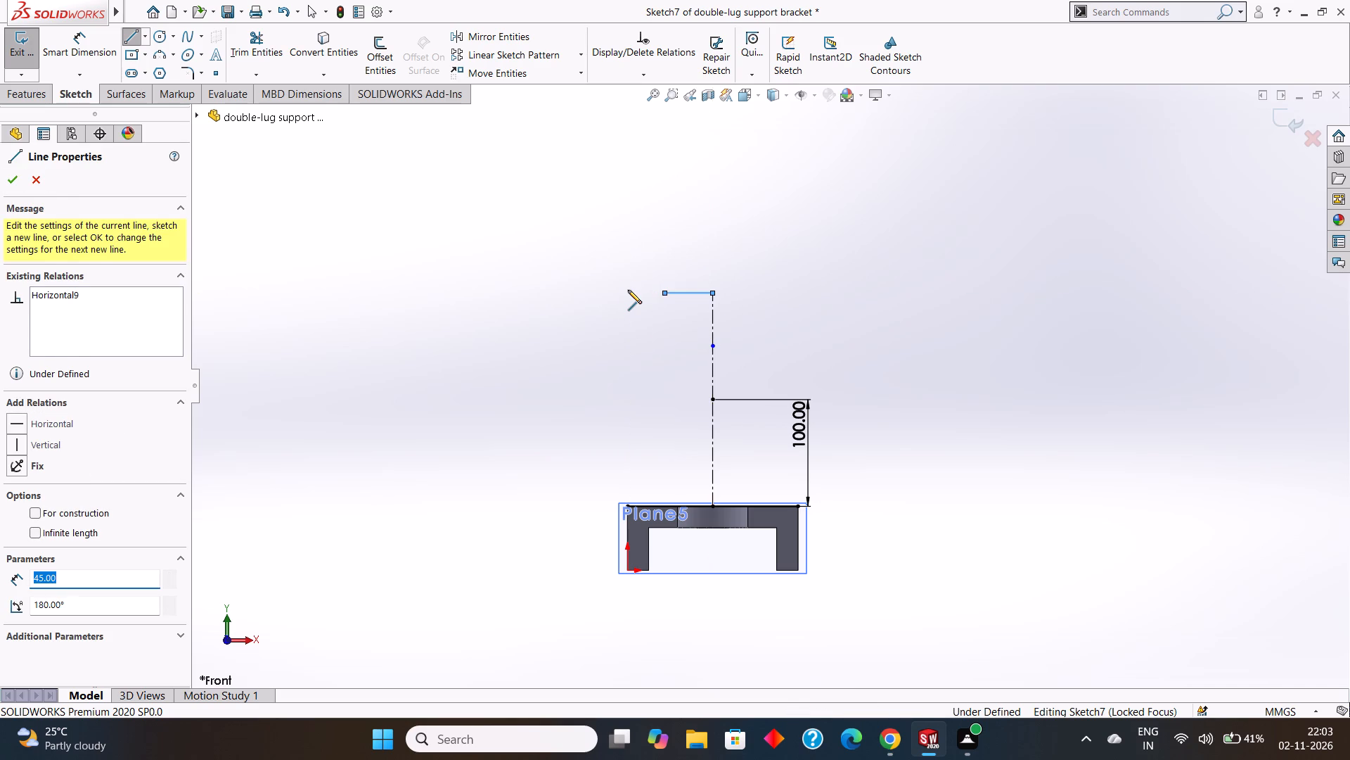
{"action": "key", "text": "Escape"}
{"action": "key", "text": "Return"}
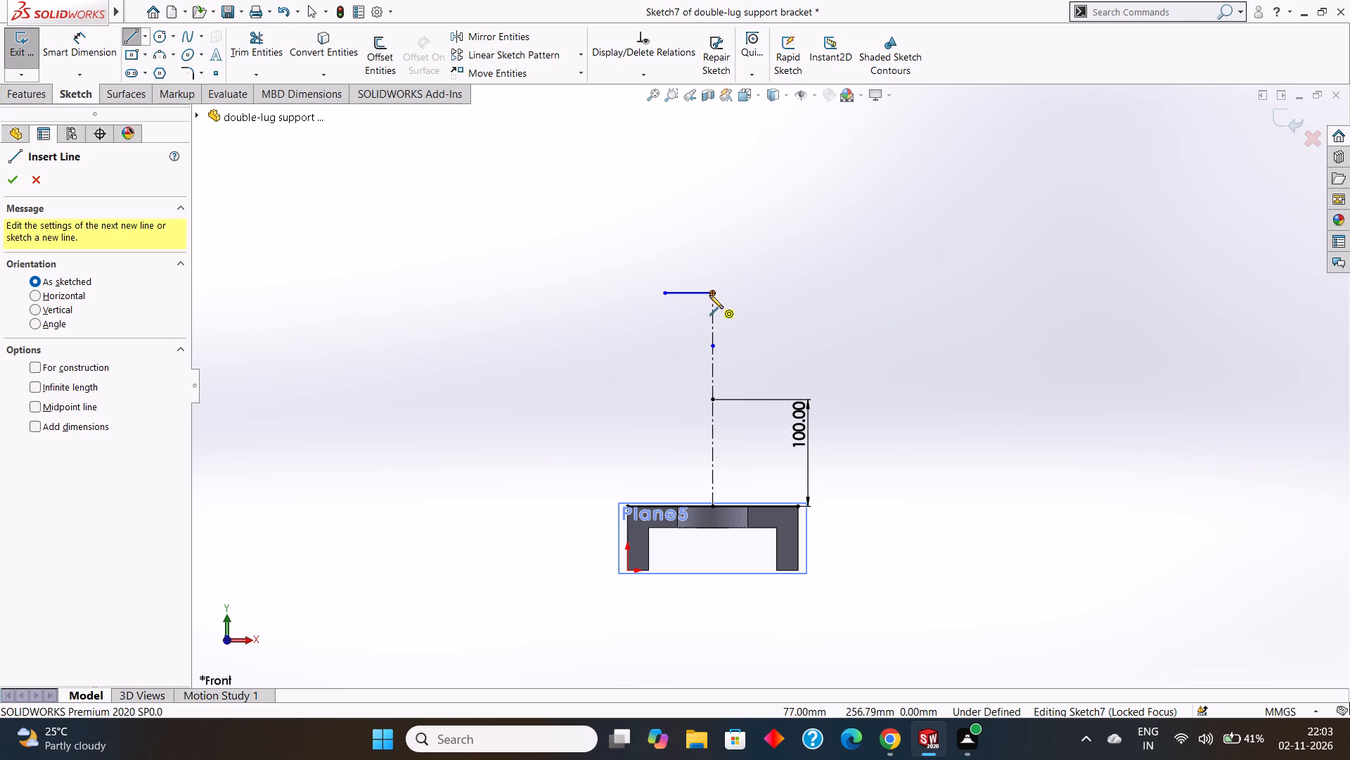
{"action": "left_click", "coordinate": [711, 293]}
{"action": "key", "text": "BackSpace"}
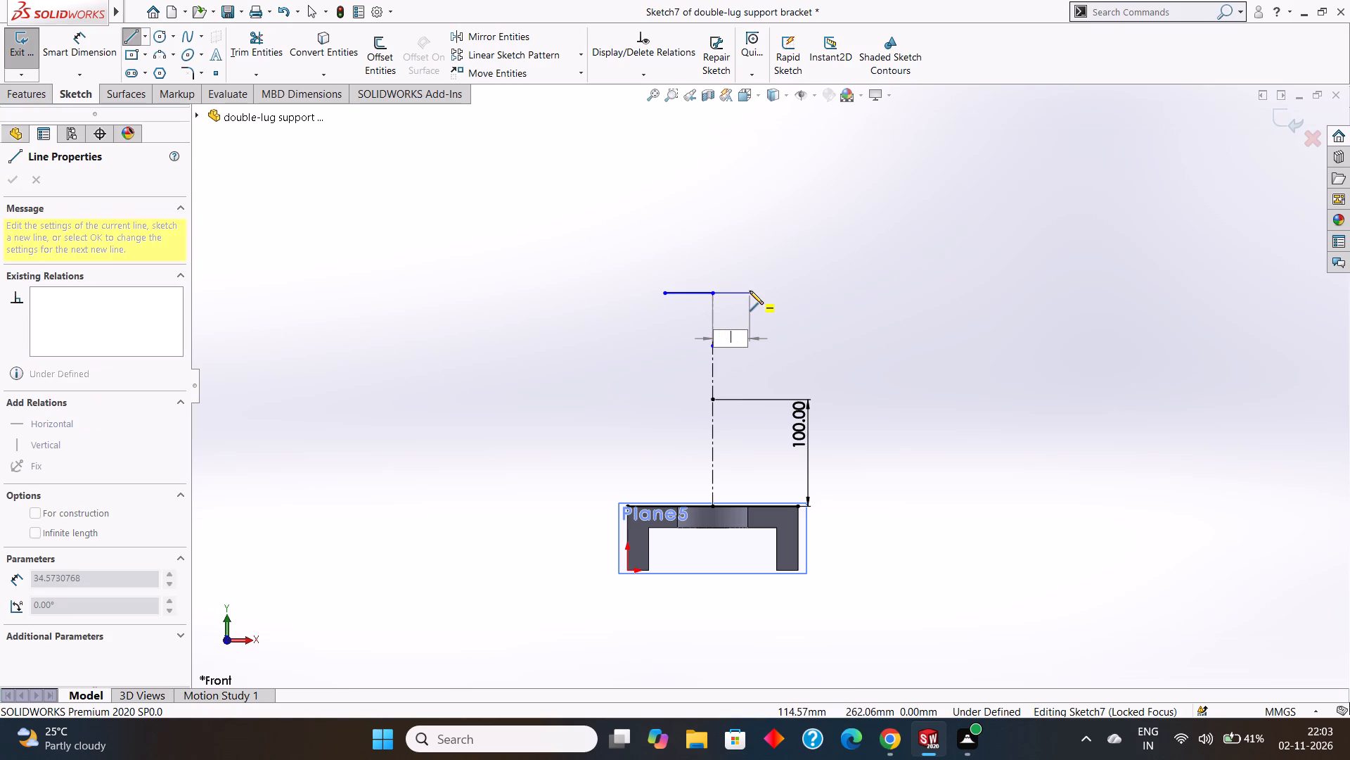
{"action": "type", "text": "90/2"}
{"action": "key", "text": "Return"}
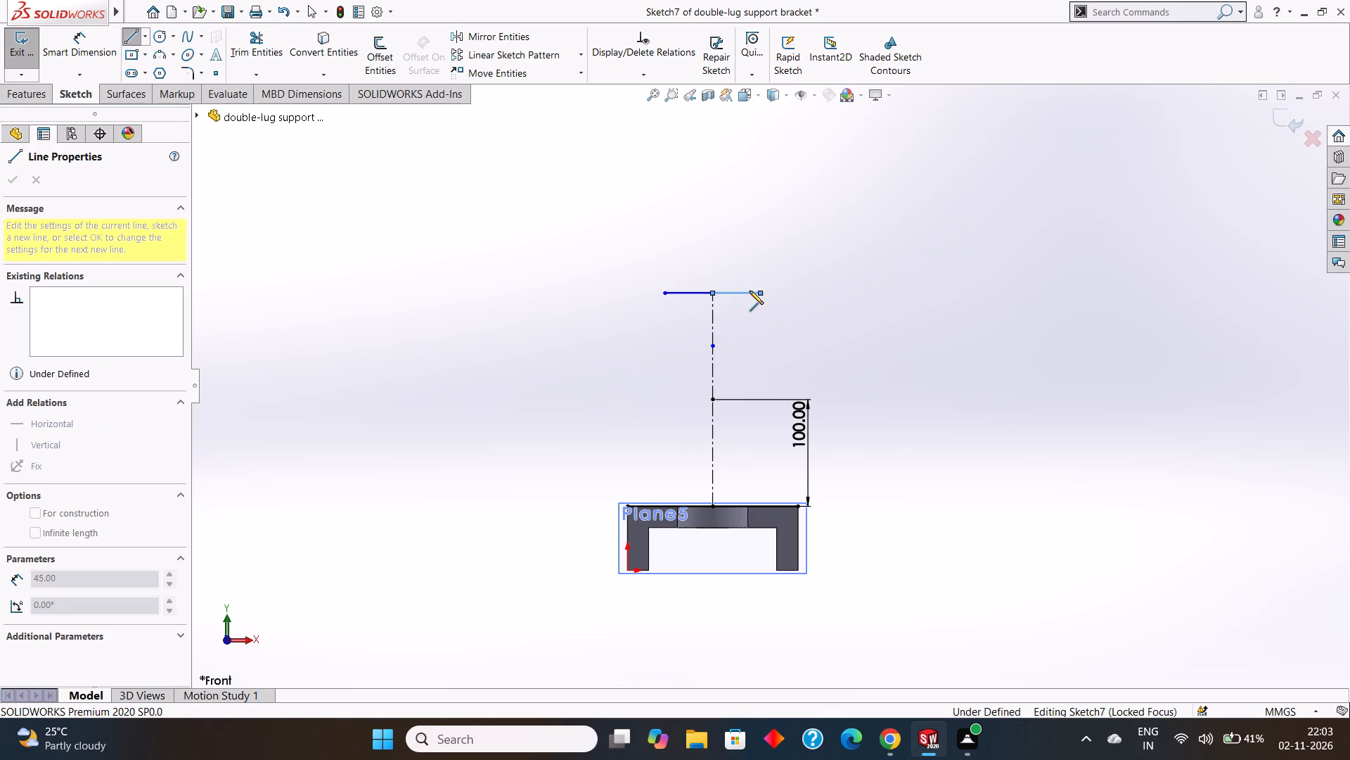
{"action": "key", "text": "Escape"}
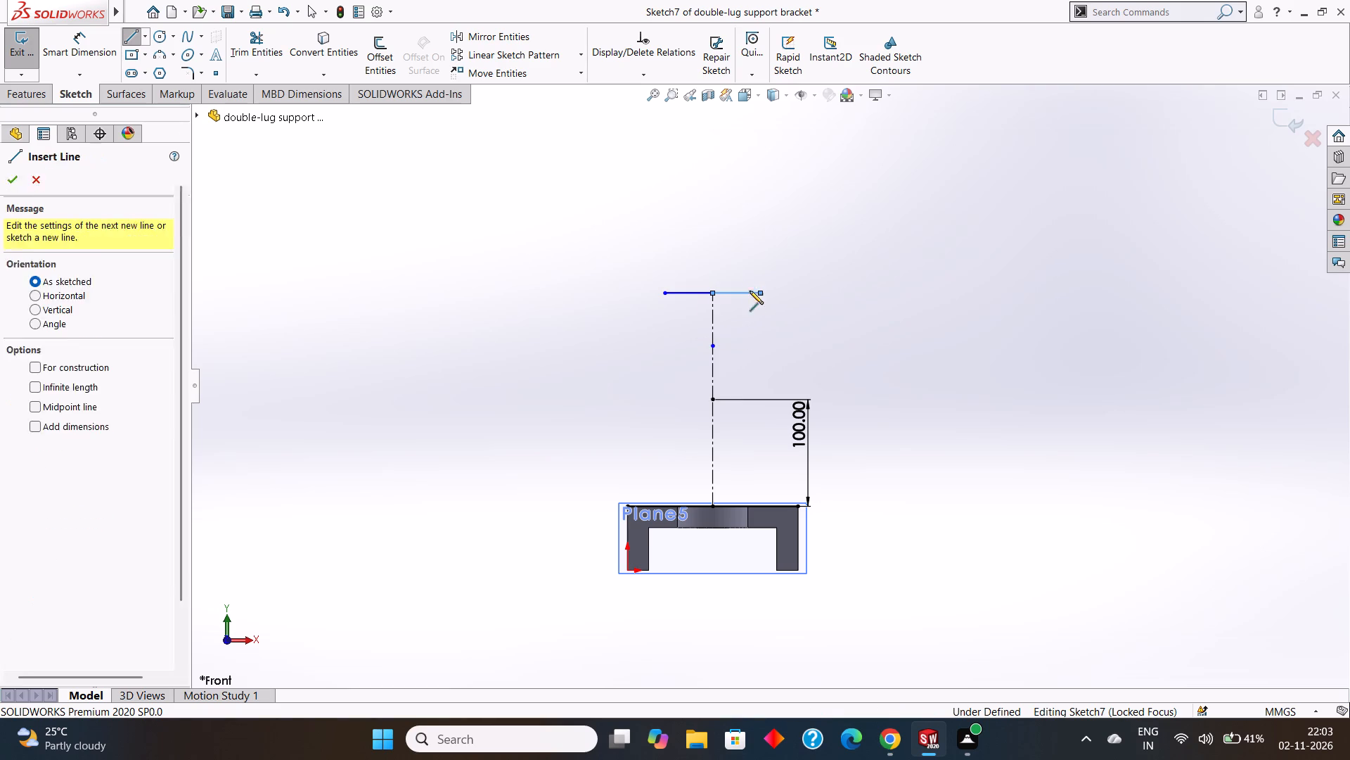
Draw two 100 mm horizontal centerlines, one to either side of the point where the two 50 mm vertical centerlines meet.
{"action": "left_click", "coordinate": [146, 39]}
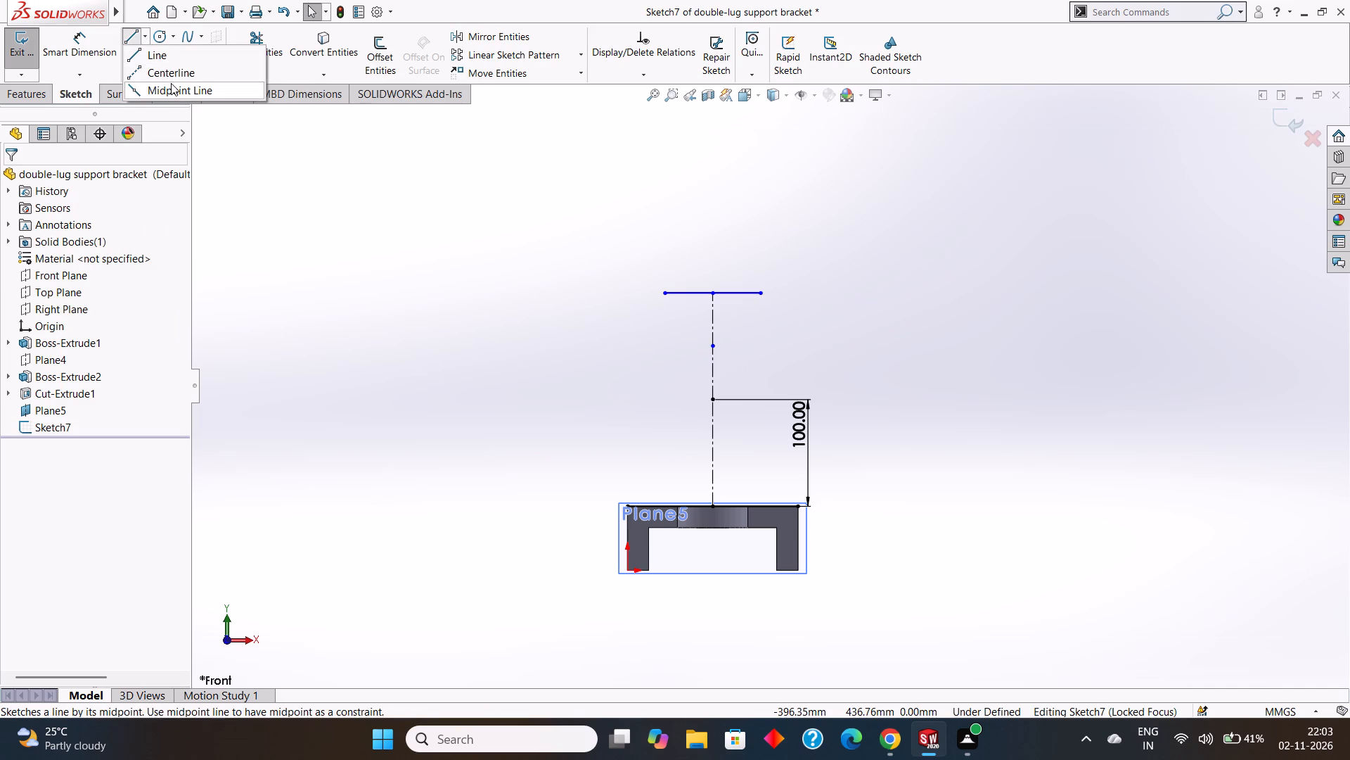
{"action": "left_click", "coordinate": [167, 74]}
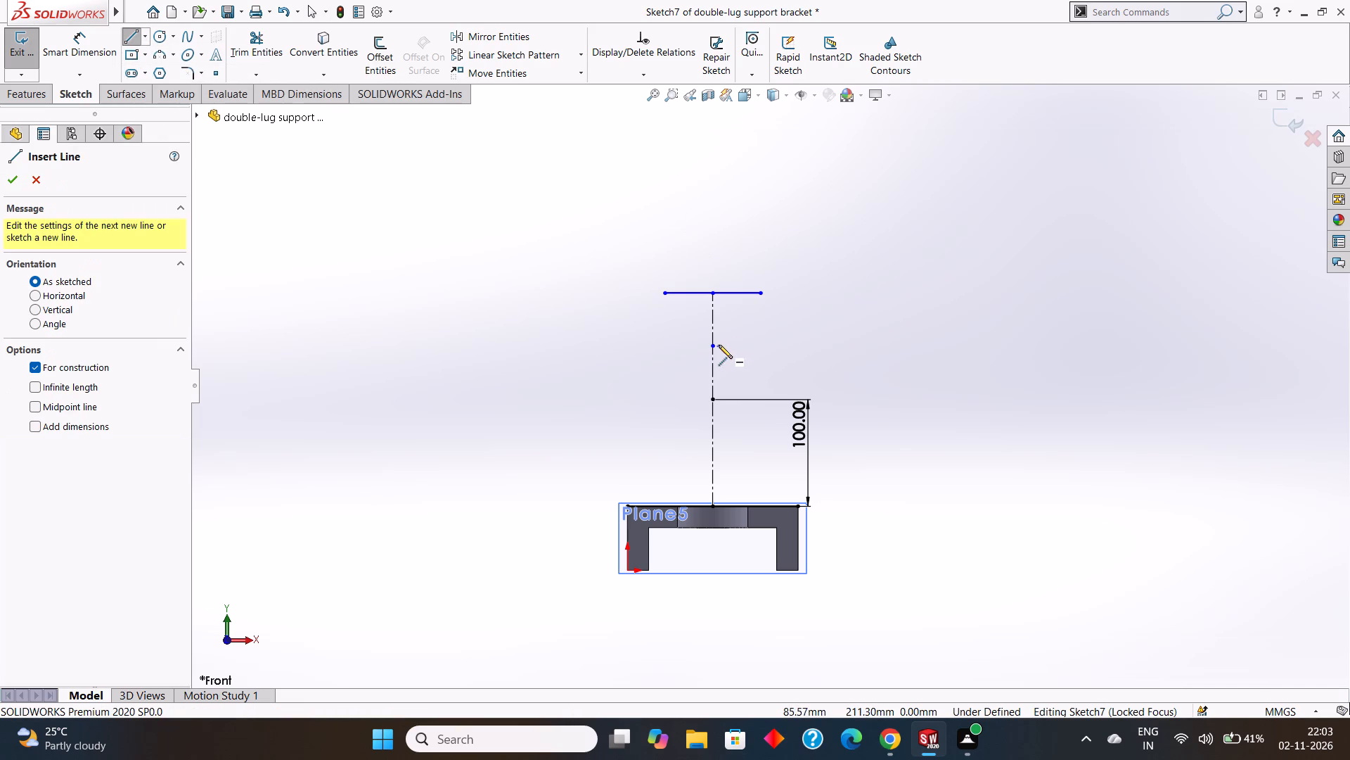
{"action": "left_click", "coordinate": [711, 343]}
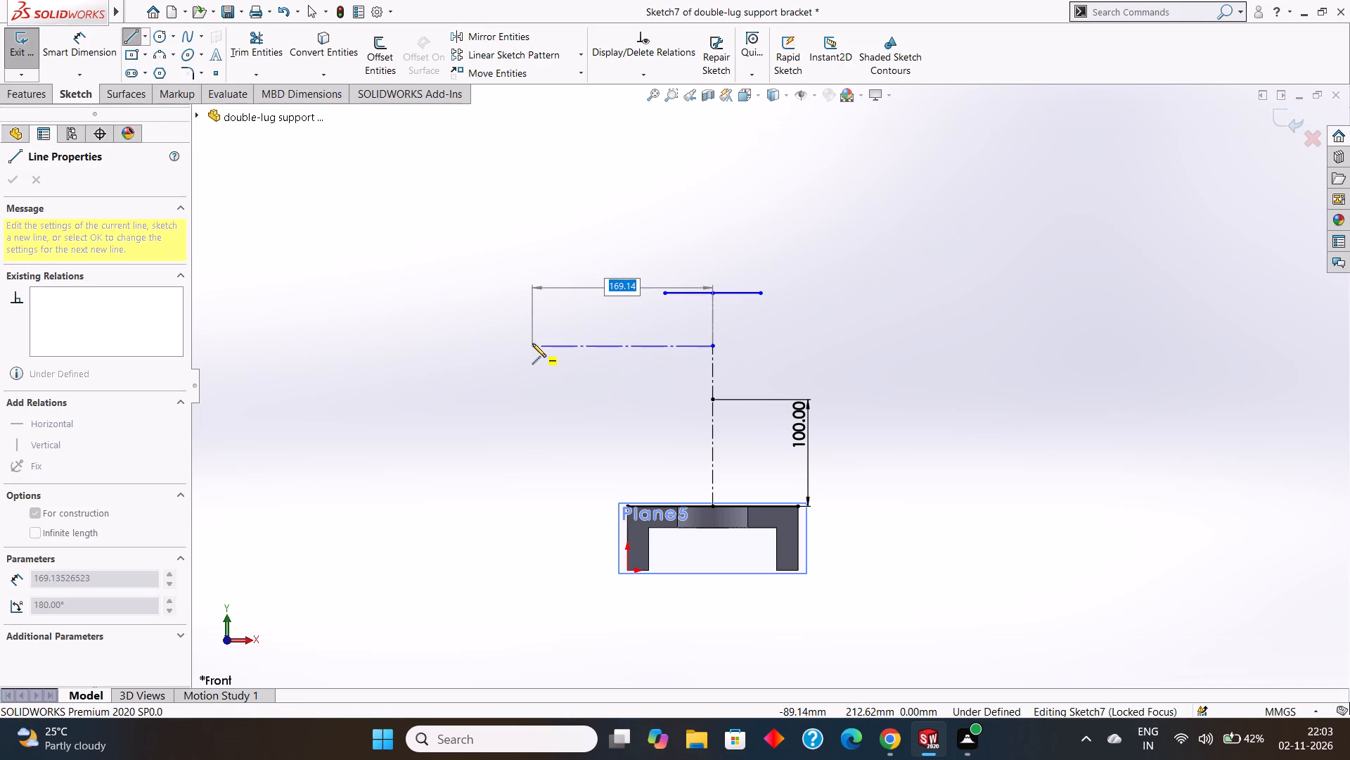
{"action": "type", "text": "100"}
{"action": "key", "text": "Return"}
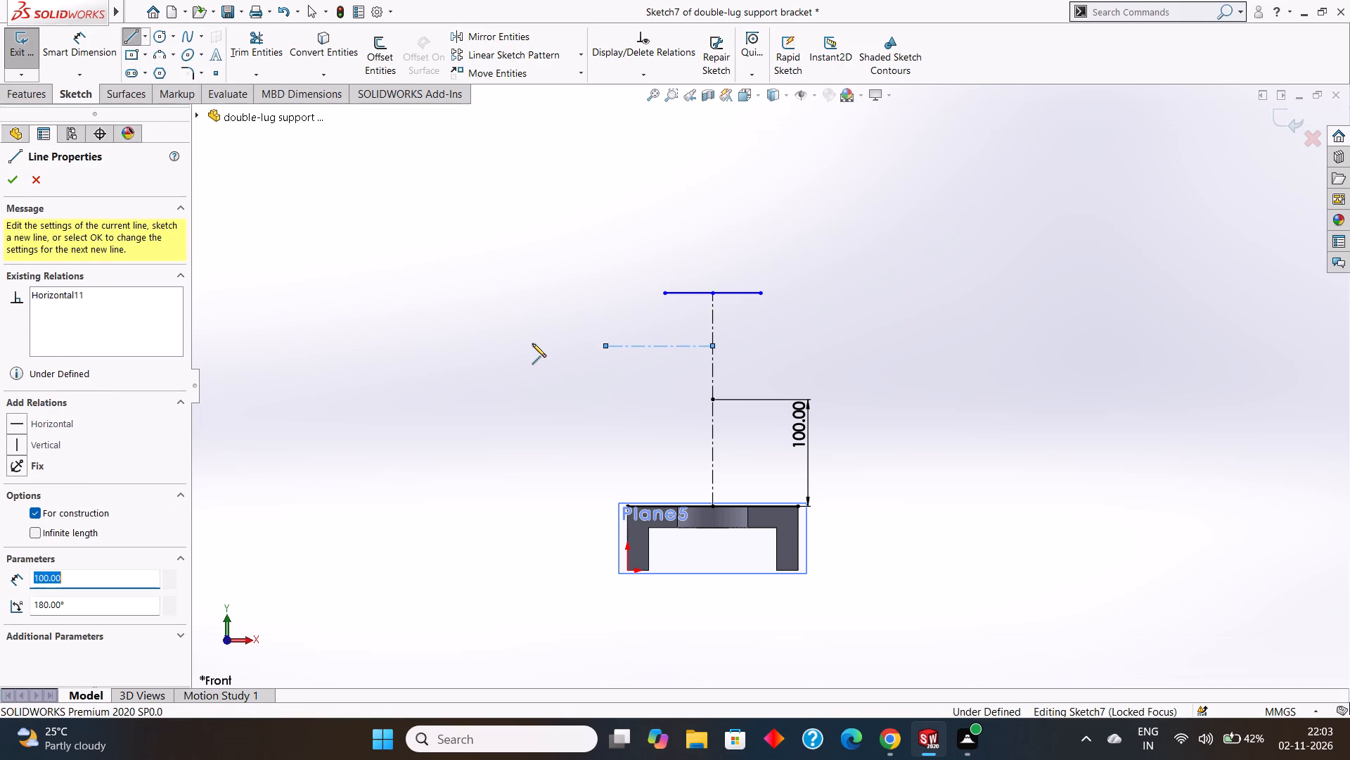
{"action": "key", "text": "Escape"}
{"action": "key", "text": "Return"}
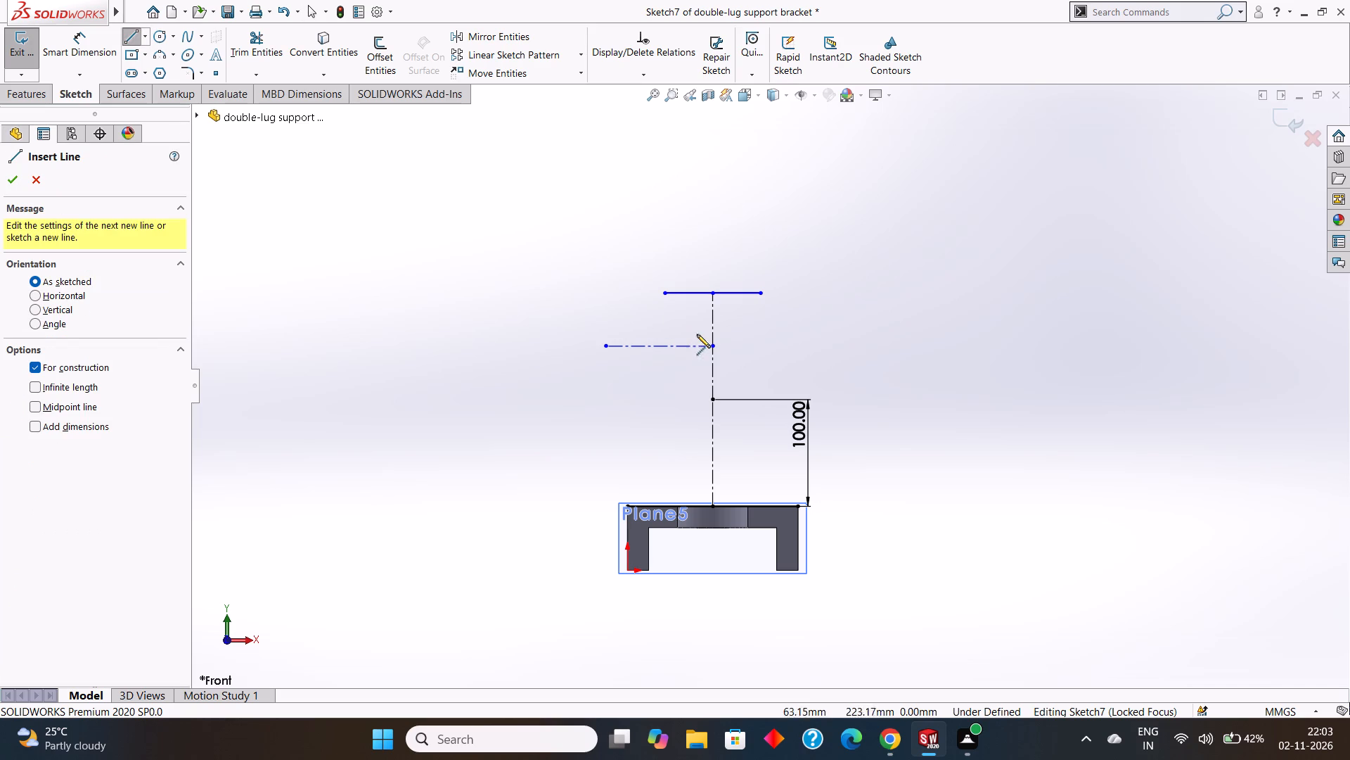
{"action": "left_click", "coordinate": [714, 346]}
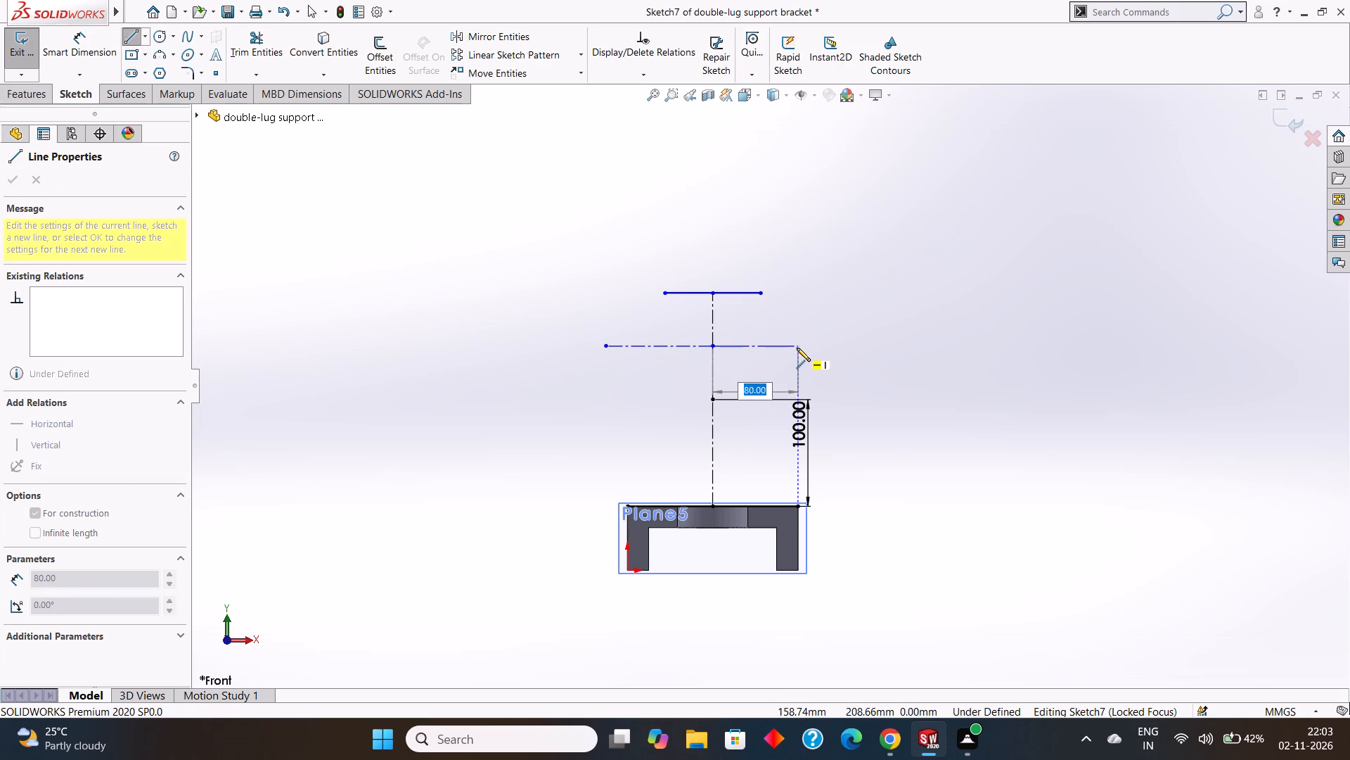
{"action": "type", "text": "100"}
{"action": "key", "text": "Return"}
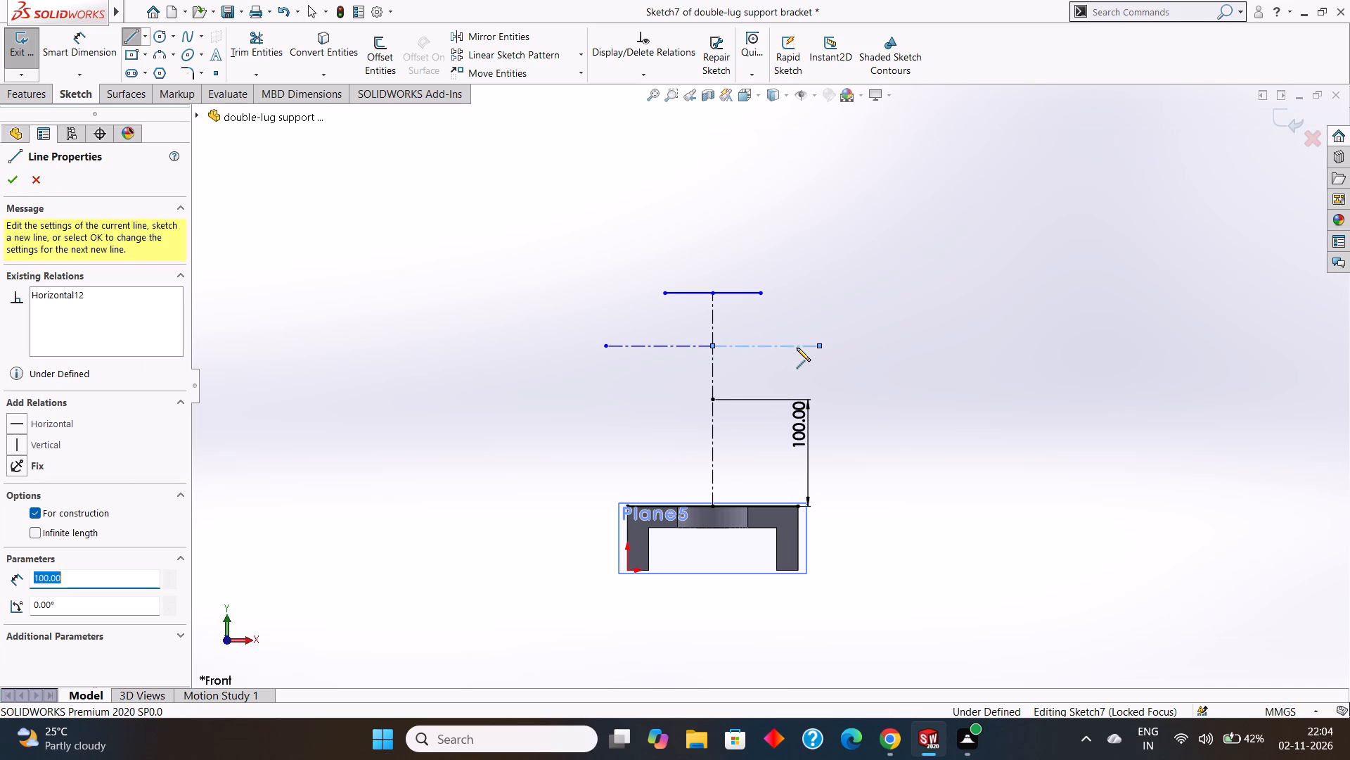
{"action": "key", "text": "Escape"}
{"action": "key", "text": "Escape"}
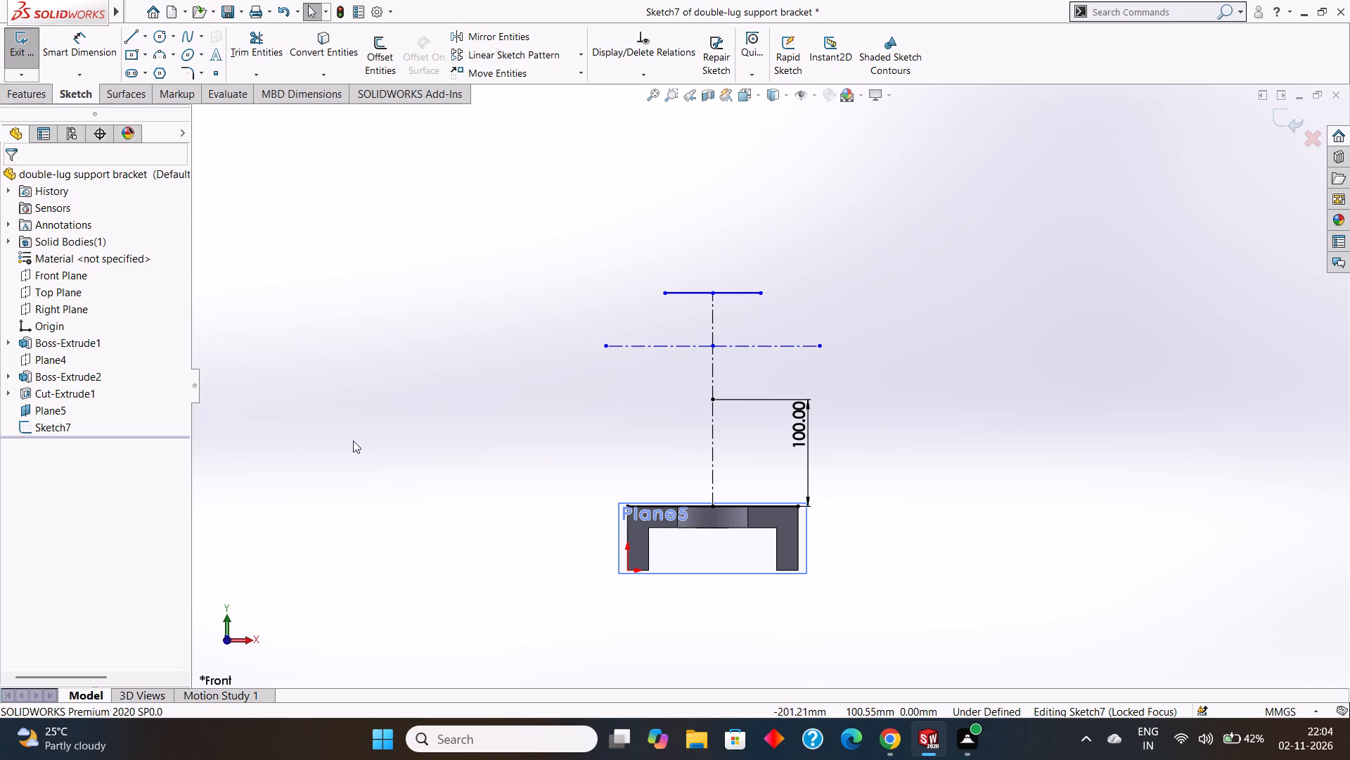
Draw a circle of 30 mm radius centred on the left endpoint of the horizontal centerline.
{"action": "left_click", "coordinate": [161, 37]}
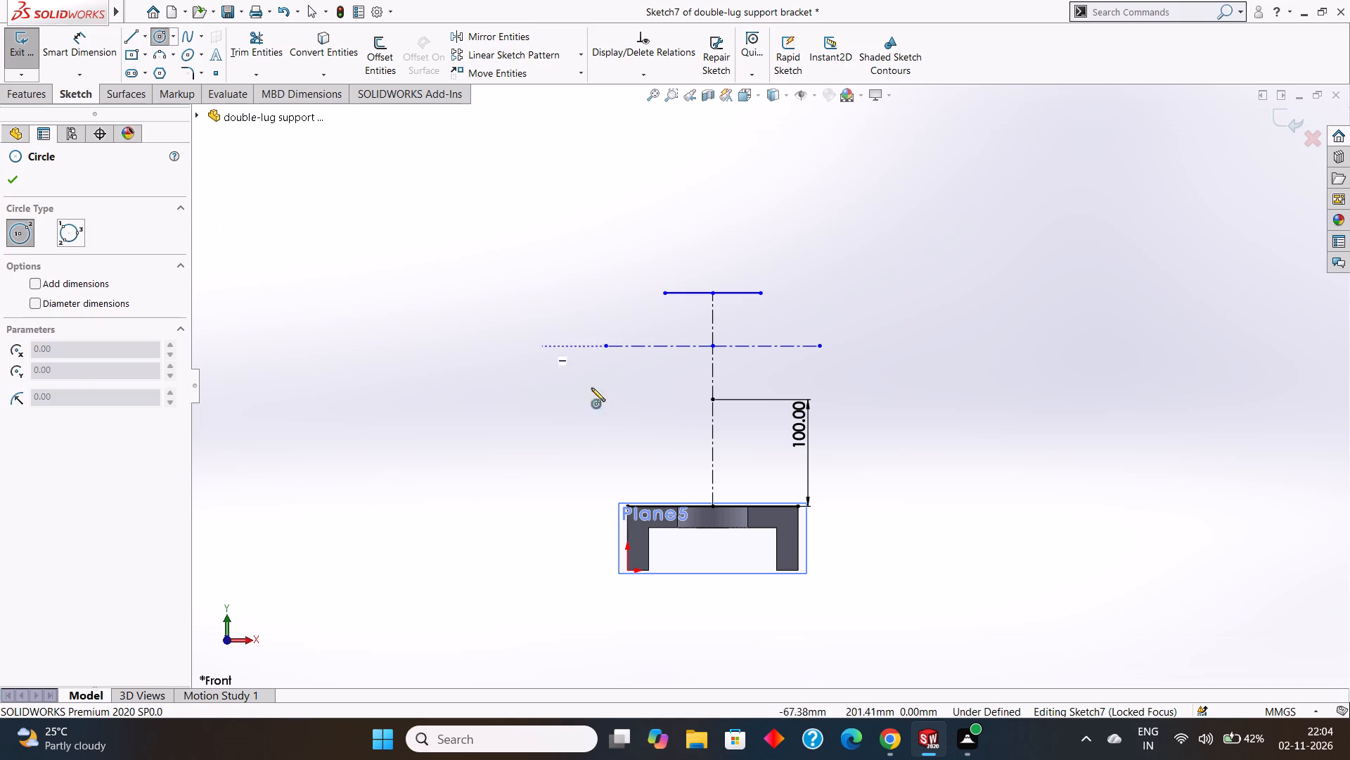
{"action": "left_click_drag", "start_coordinate": [605, 346], "coordinate": [611, 352]}
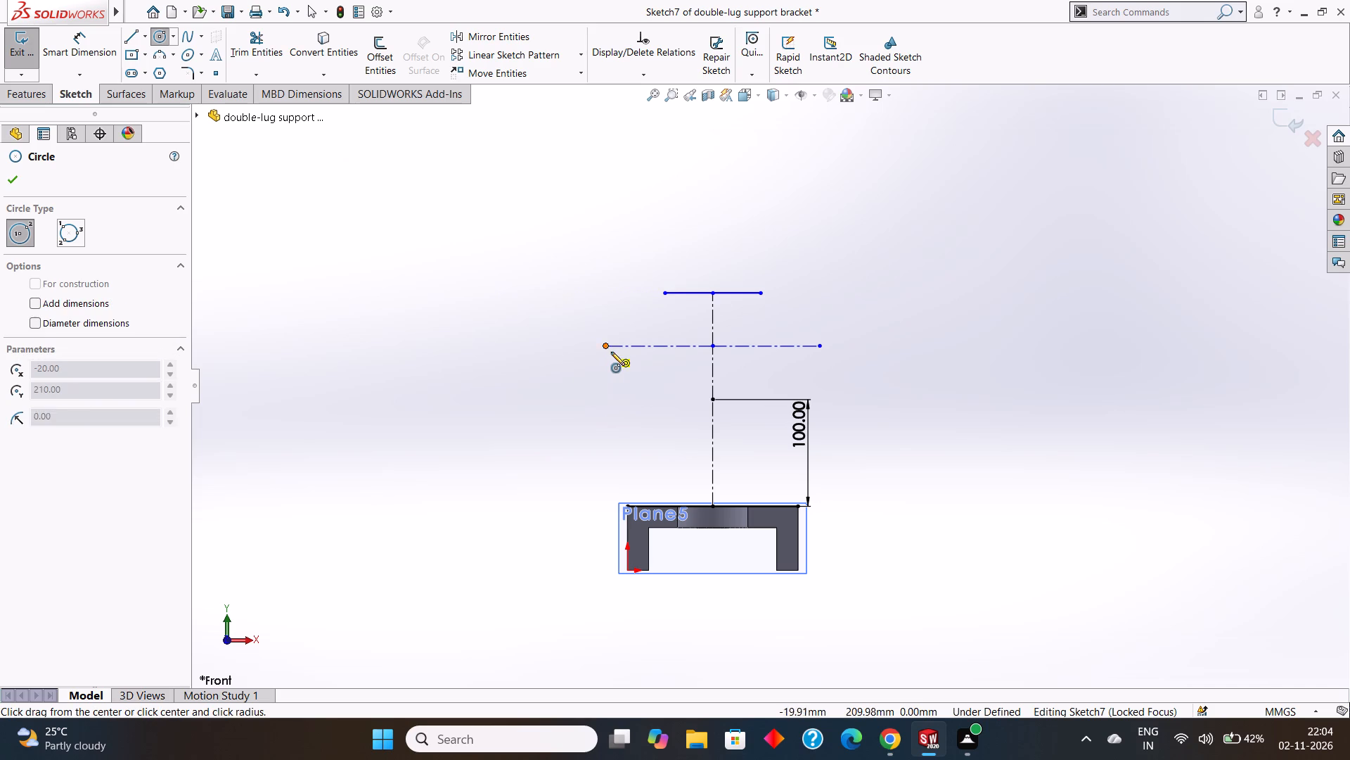
{"action": "left_click_drag", "start_coordinate": [611, 352], "coordinate": [631, 377]}
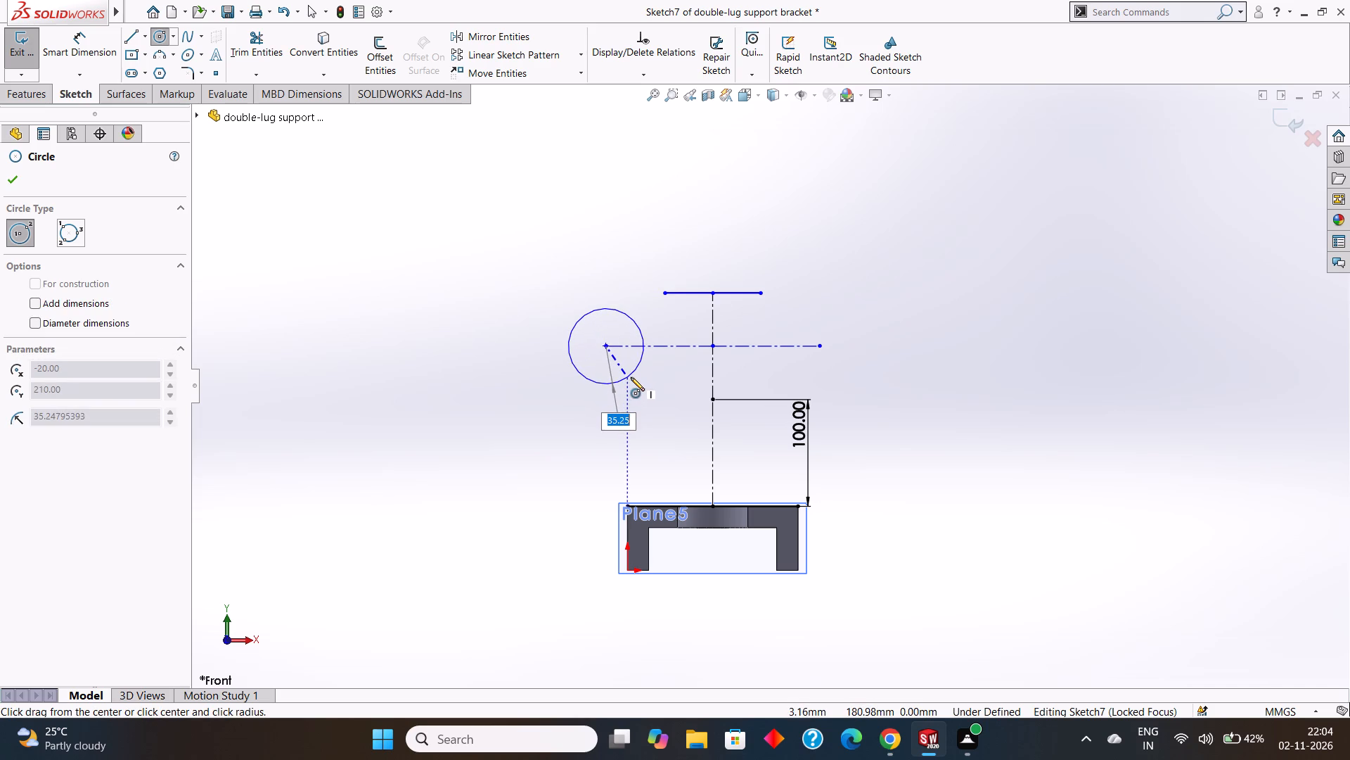
{"action": "left_click_drag", "start_coordinate": [631, 377], "coordinate": [634, 381]}
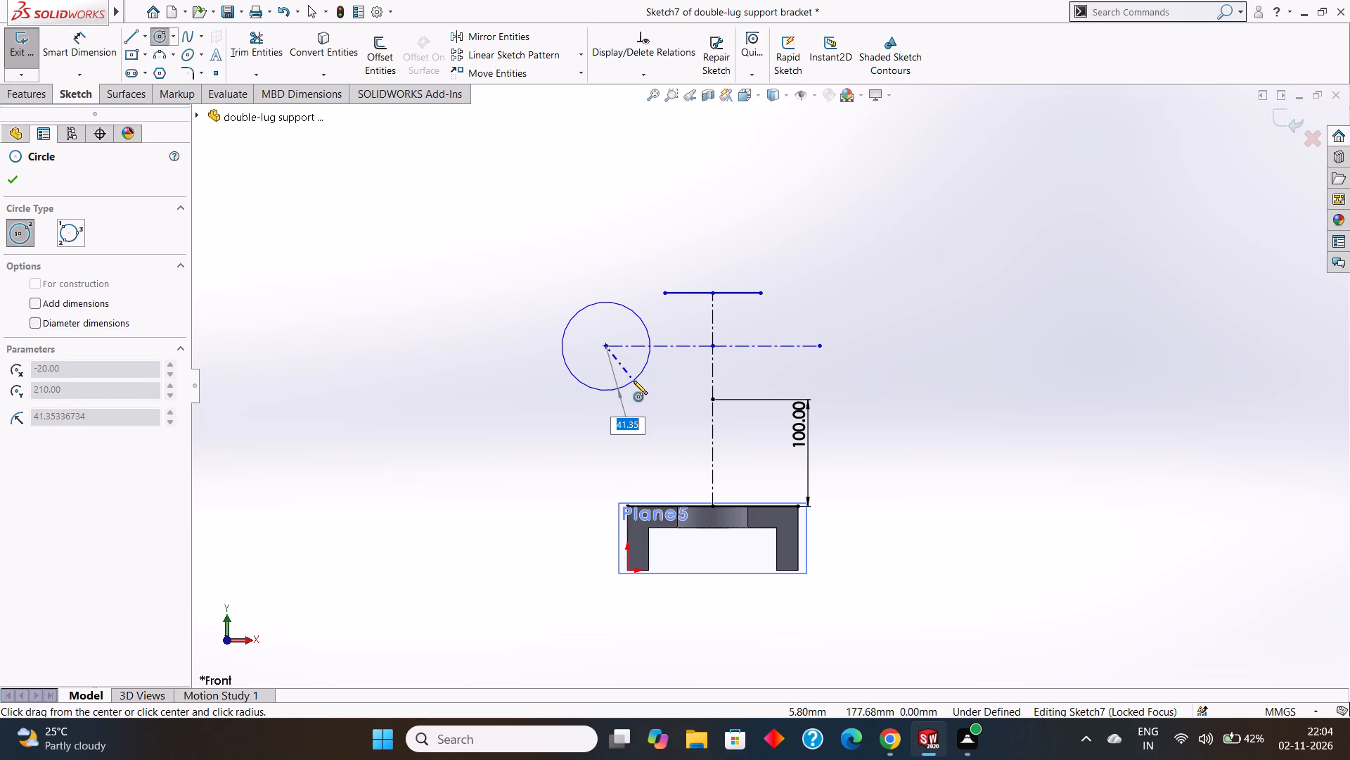
{"action": "left_click_drag", "start_coordinate": [634, 381], "coordinate": [634, 382]}
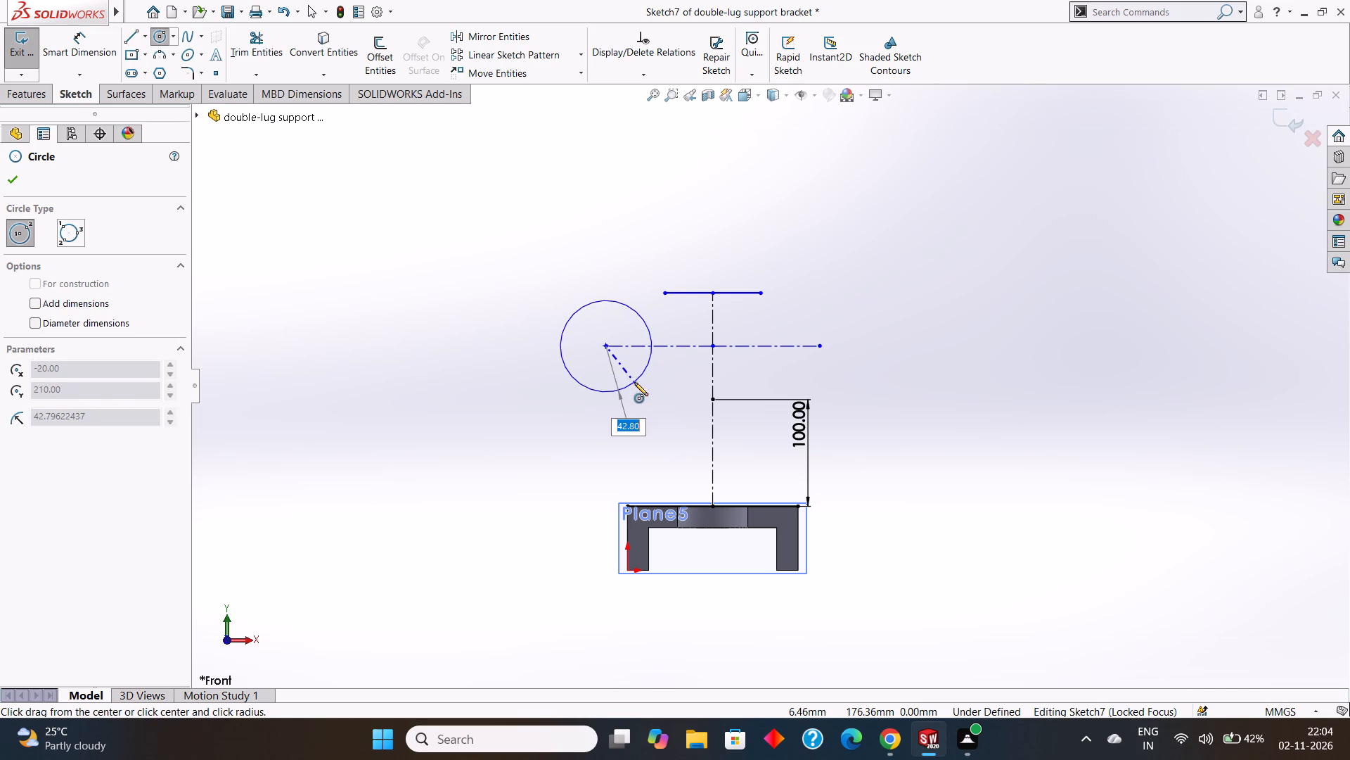
{"action": "left_click_drag", "start_coordinate": [634, 382], "coordinate": [636, 386]}
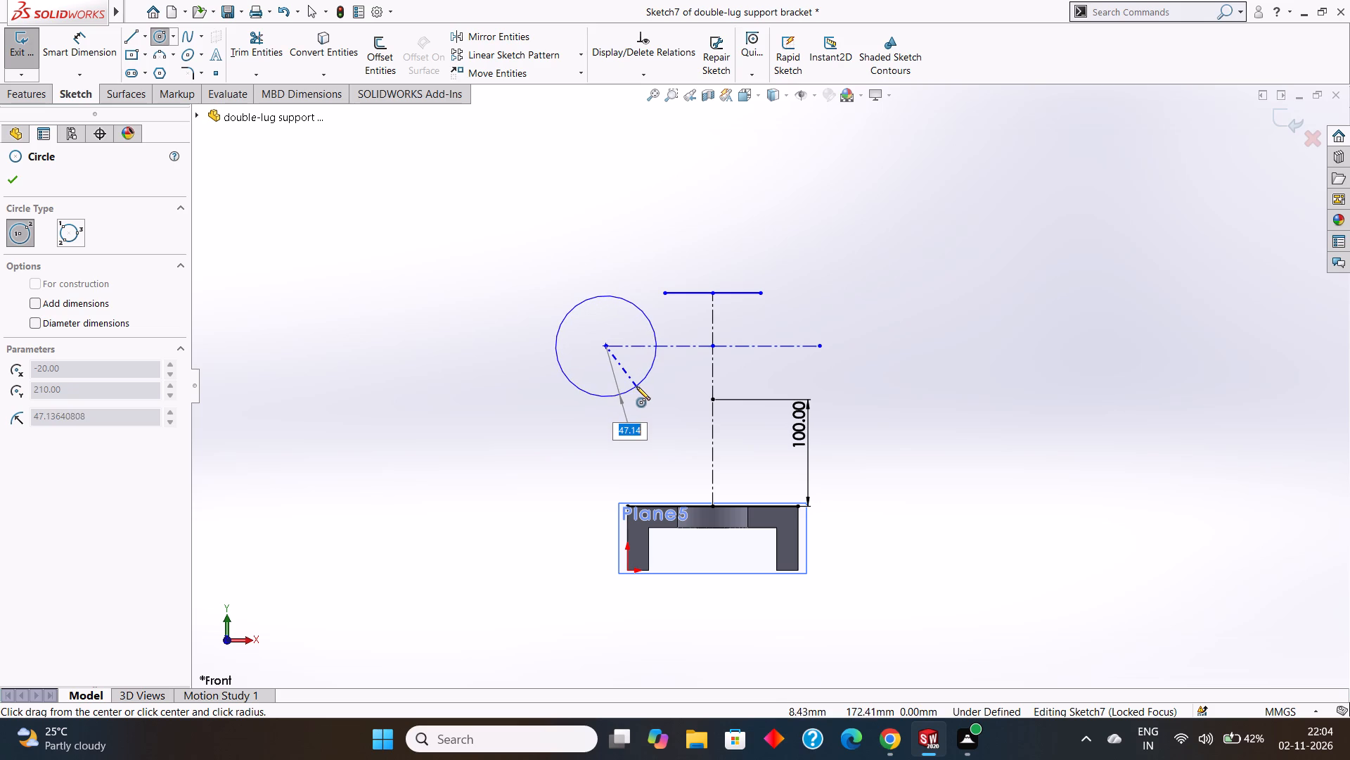
{"action": "left_click_drag", "start_coordinate": [636, 386], "coordinate": [639, 390]}
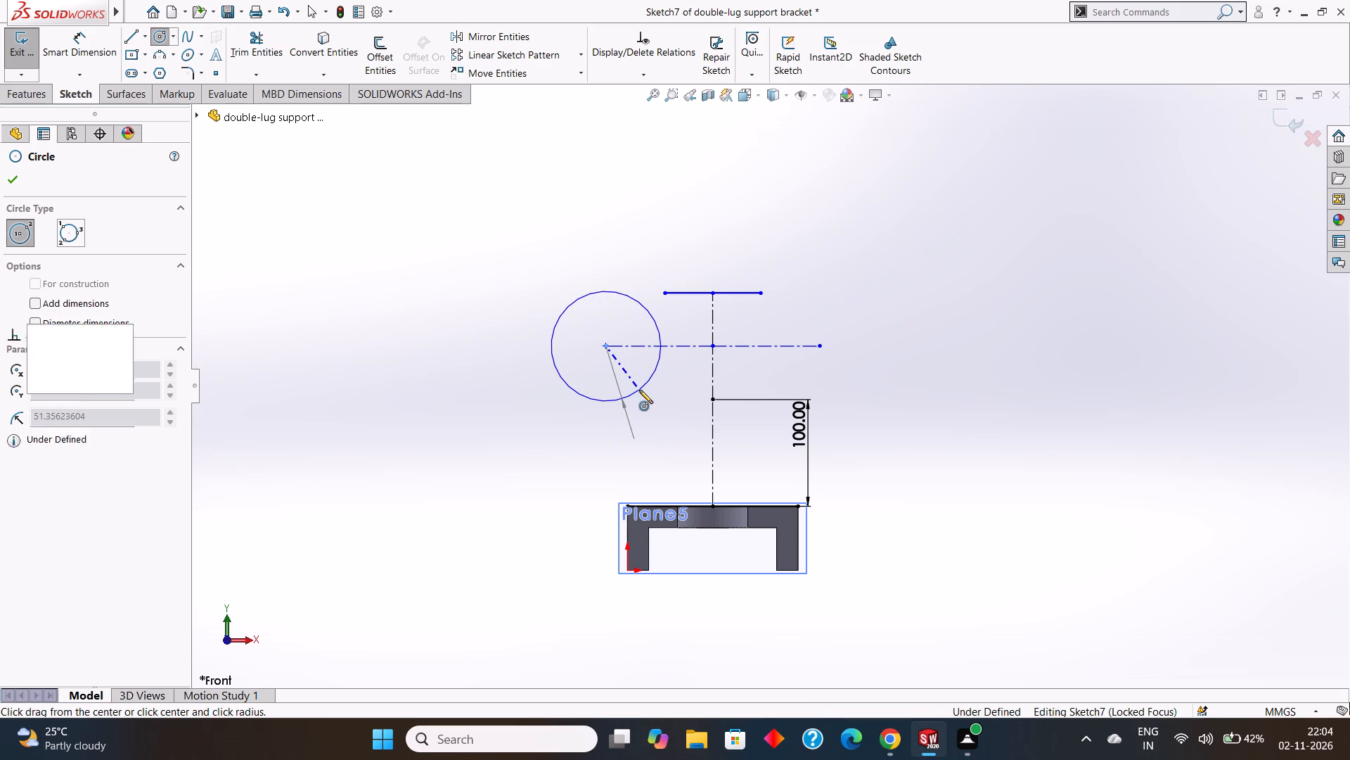
{"action": "key", "text": "BackSpace"}
{"action": "type", "text": "30"}
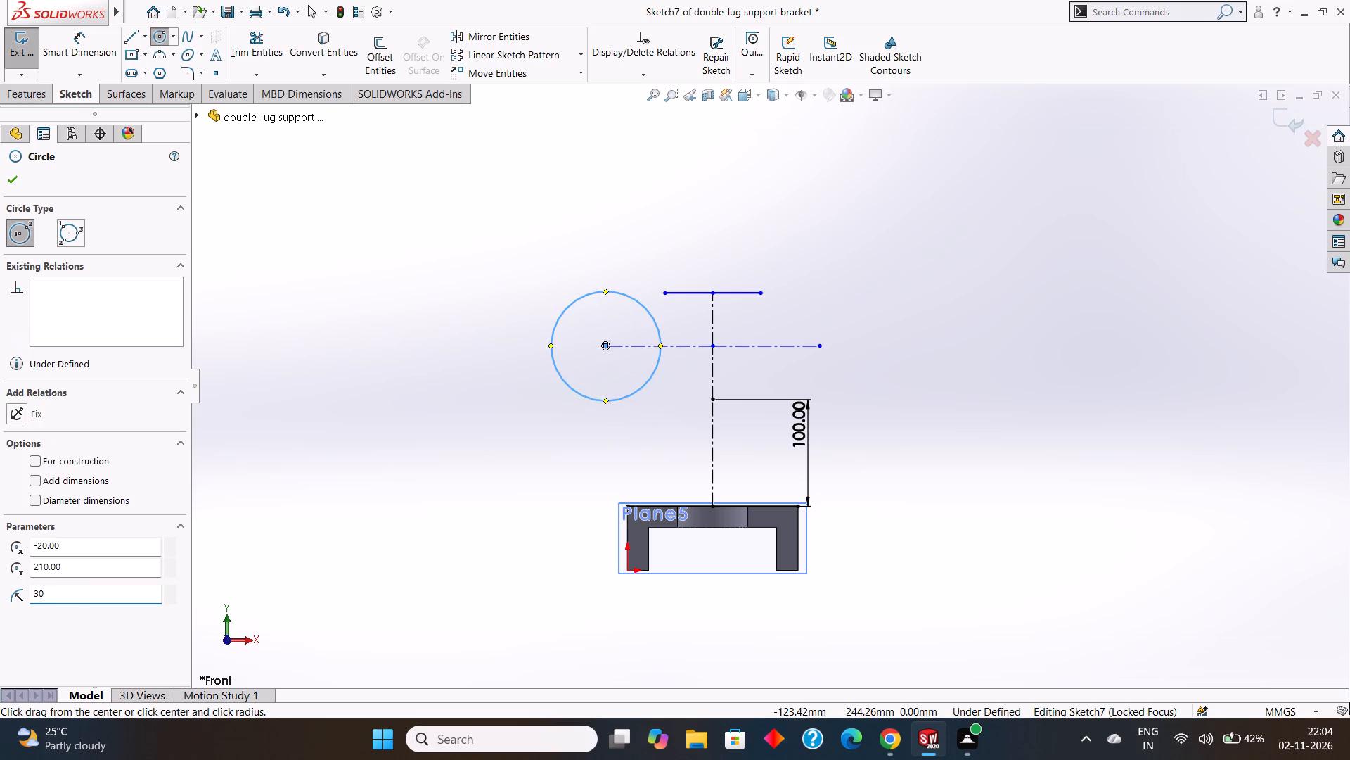
{"action": "key", "text": "Return"}
{"action": "left_click", "coordinate": [17, 182]}
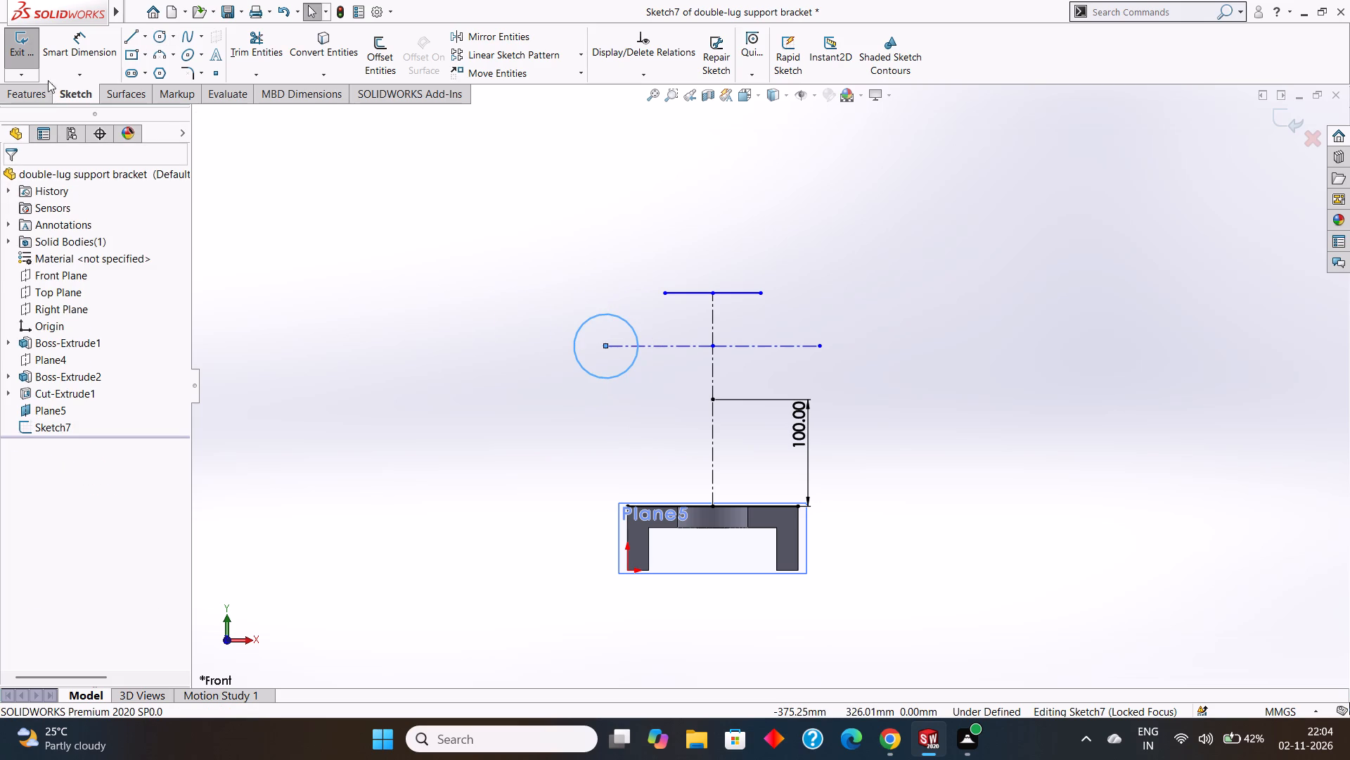
Add a 60 mm diameter dimension to the left circle, placed above it.
{"action": "left_click", "coordinate": [67, 49]}
{"action": "left_click", "coordinate": [610, 312]}
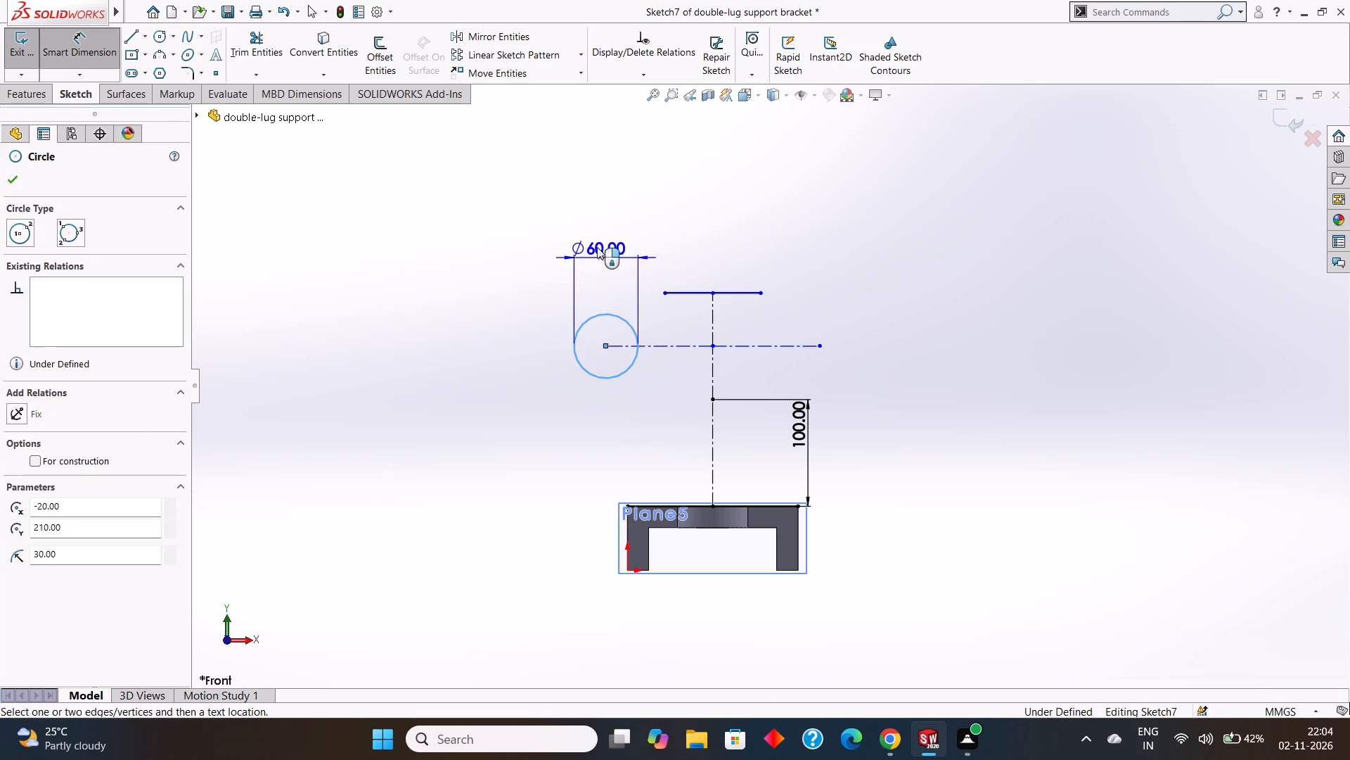
{"action": "left_click", "coordinate": [596, 216]}
{"action": "left_click", "coordinate": [534, 196]}
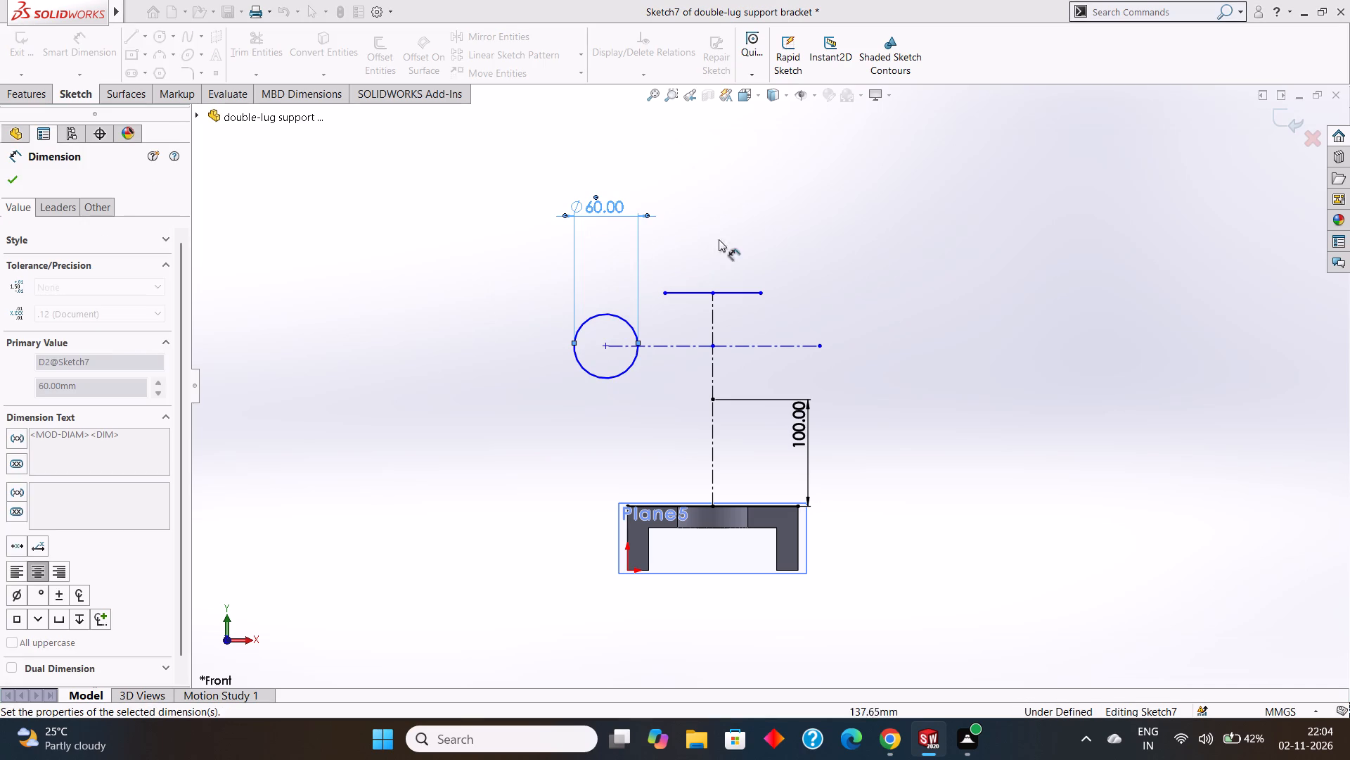
{"action": "left_click", "coordinate": [21, 179]}
Draw a circle of 30 mm radius centred on the right endpoint of the horizontal centerline.
{"action": "left_click", "coordinate": [160, 34]}
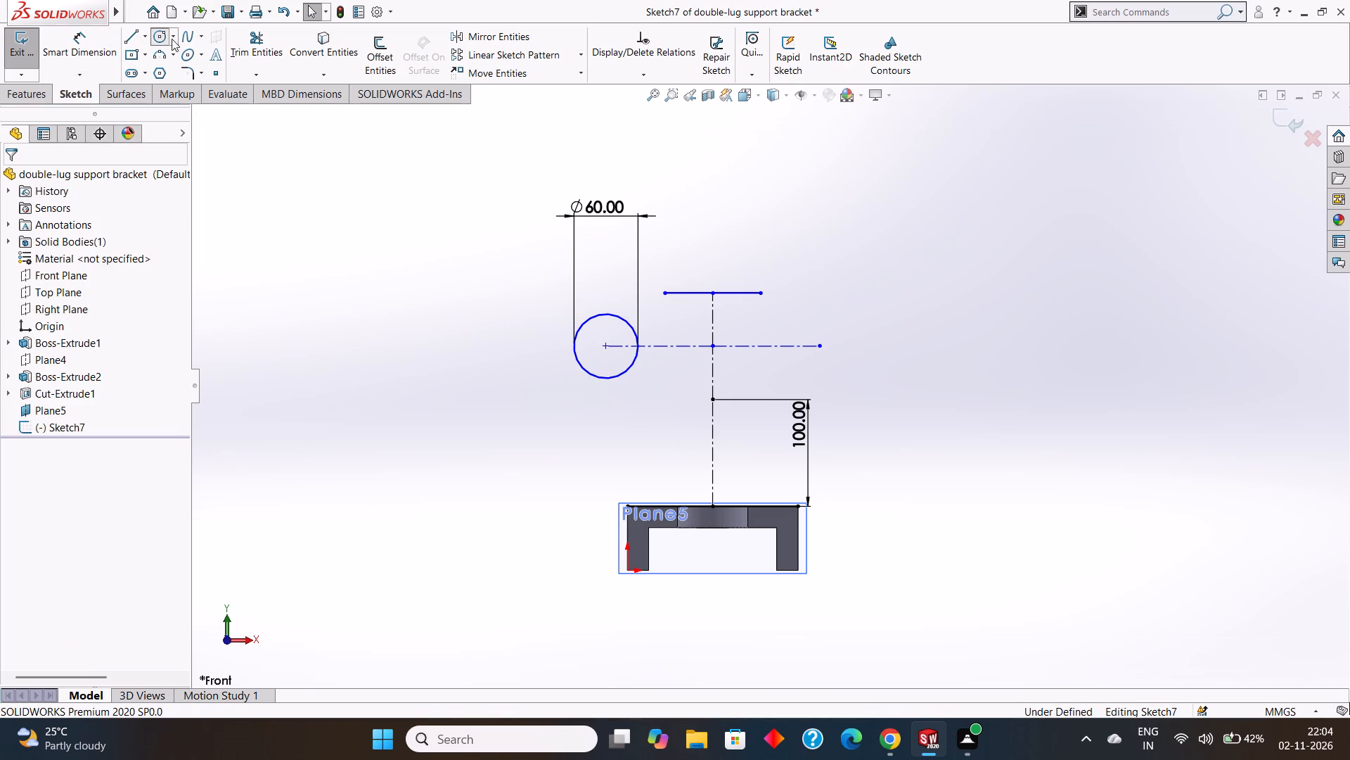
{"action": "left_click_drag", "start_coordinate": [821, 346], "coordinate": [844, 376]}
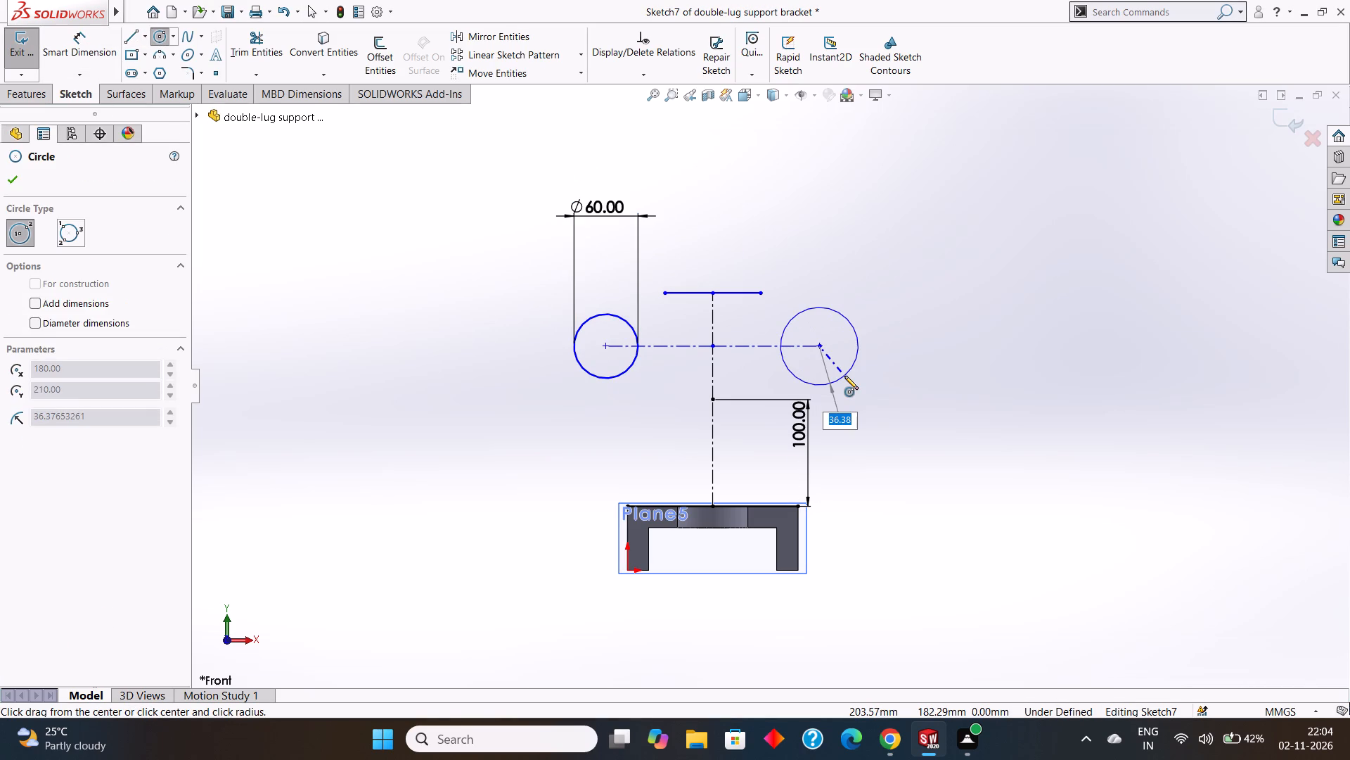
{"action": "left_click_drag", "start_coordinate": [844, 376], "coordinate": [845, 376]}
{"action": "key", "text": "BackSpace"}
{"action": "type", "text": "30"}
{"action": "key", "text": "Return"}
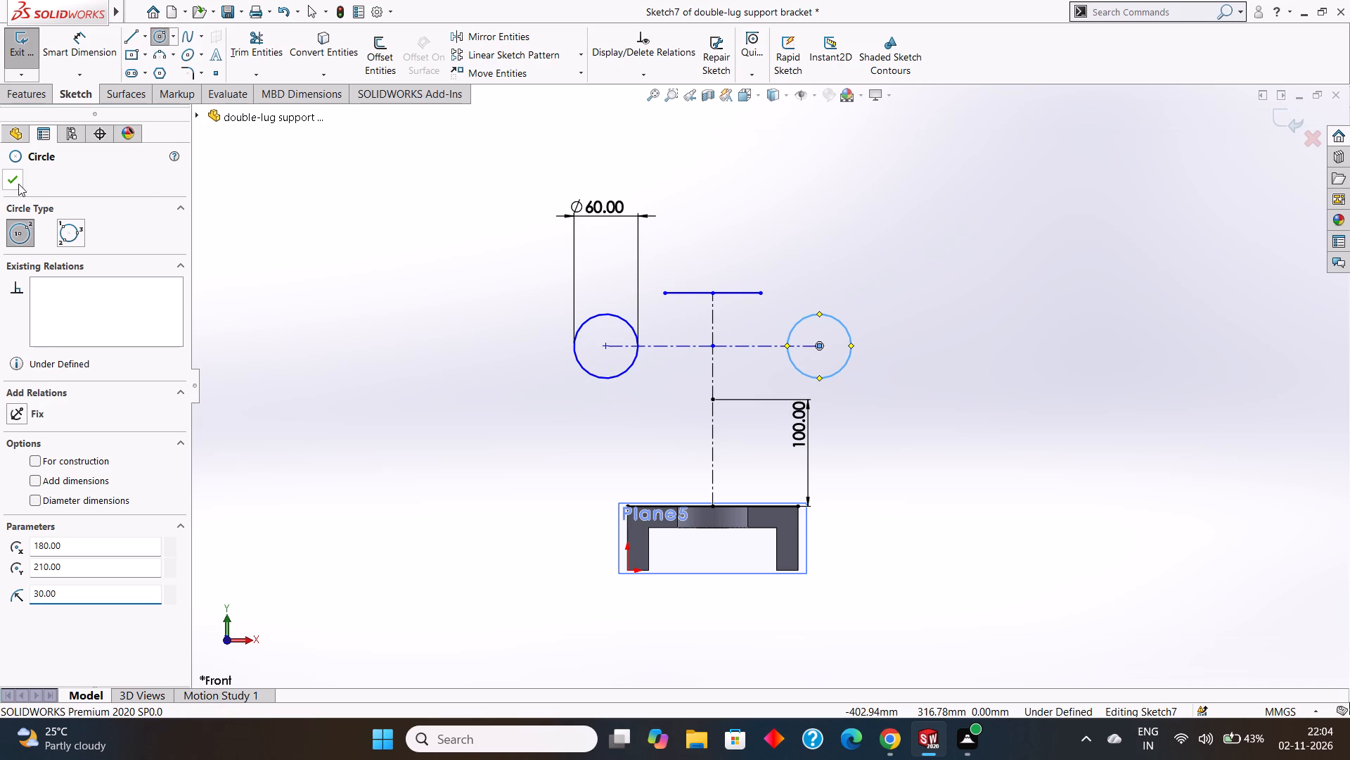
{"action": "left_click", "coordinate": [18, 184]}
Add a 60 mm diameter dimension to the right circle, placed above it.
{"action": "left_click", "coordinate": [84, 49]}
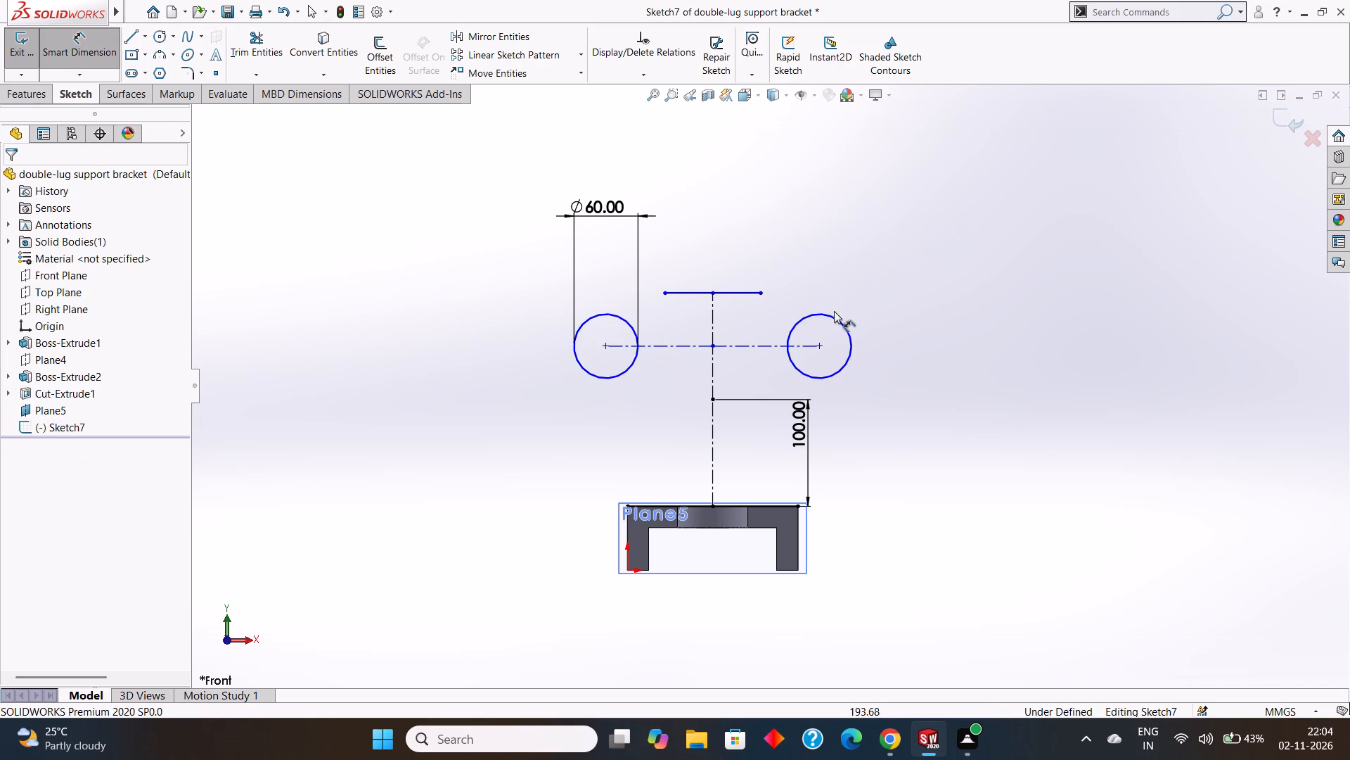
{"action": "left_click", "coordinate": [834, 316]}
{"action": "left_click", "coordinate": [835, 217]}
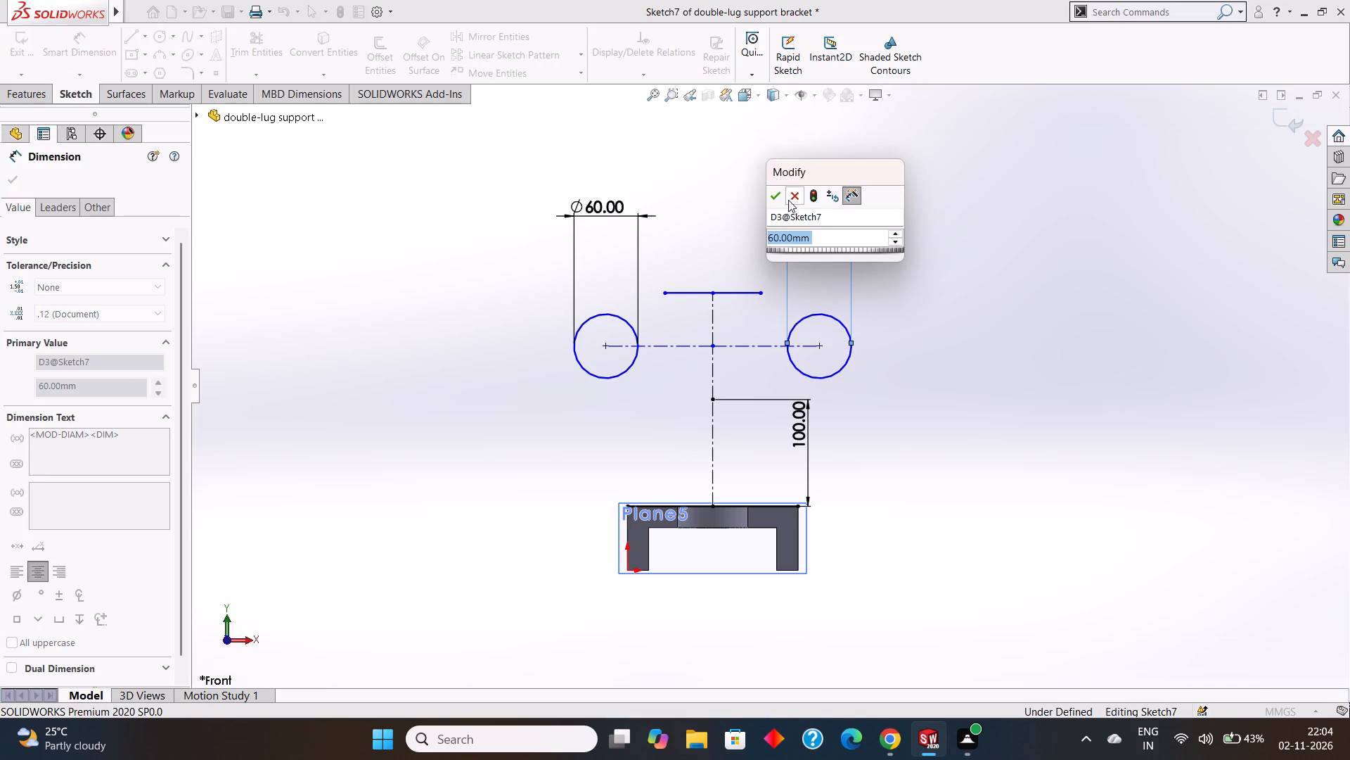
{"action": "left_click", "coordinate": [773, 193]}
{"action": "left_click", "coordinate": [13, 186]}
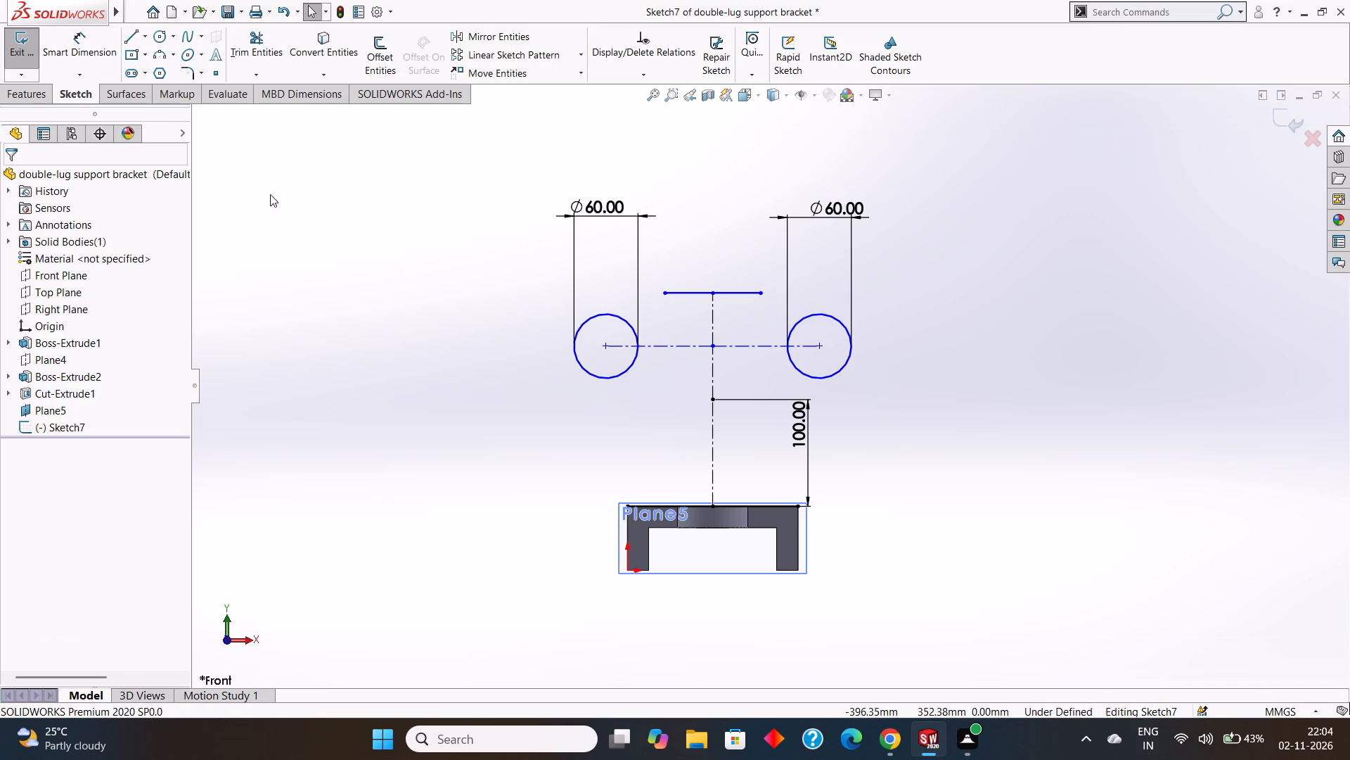
Draw two concentric circles of 20 mm radius, one inside each of the 60 mm side circles.
{"action": "left_click", "coordinate": [155, 36]}
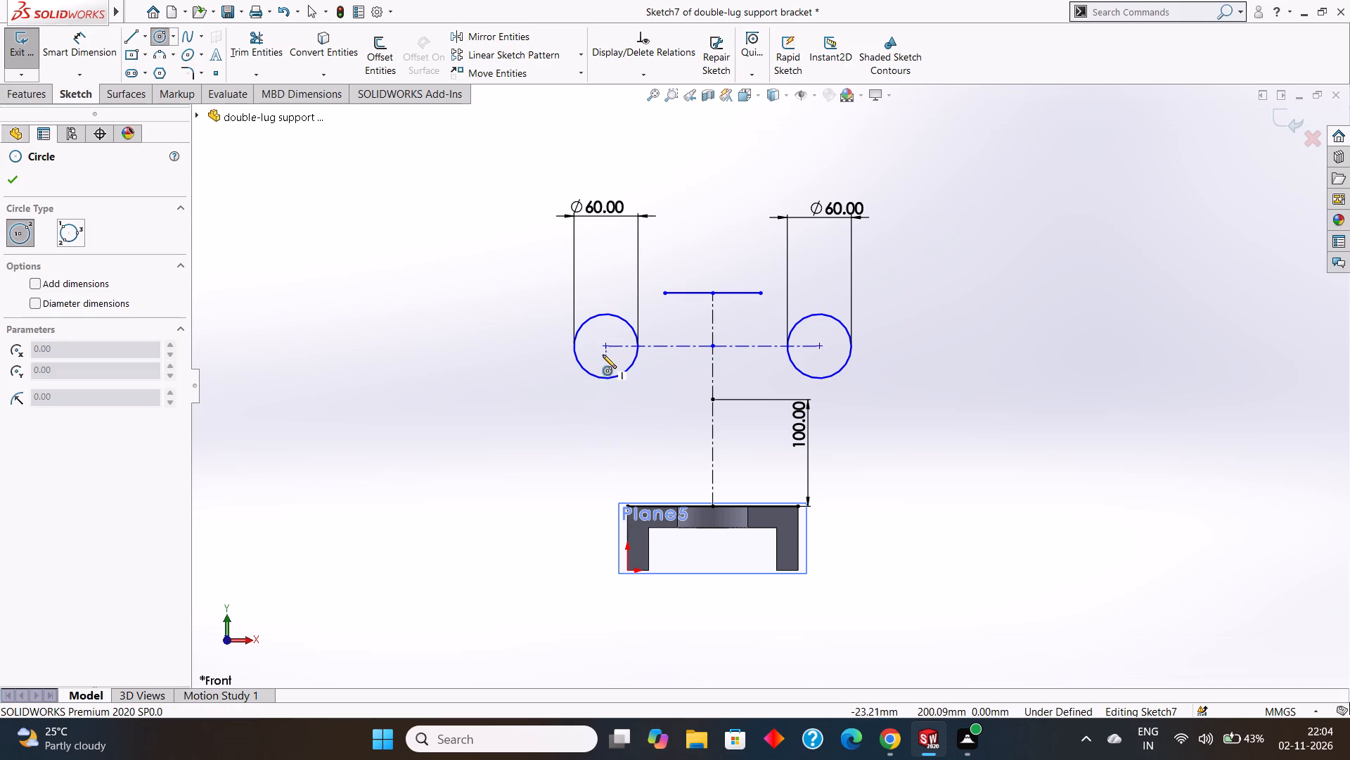
{"action": "left_click_drag", "start_coordinate": [603, 346], "coordinate": [611, 364]}
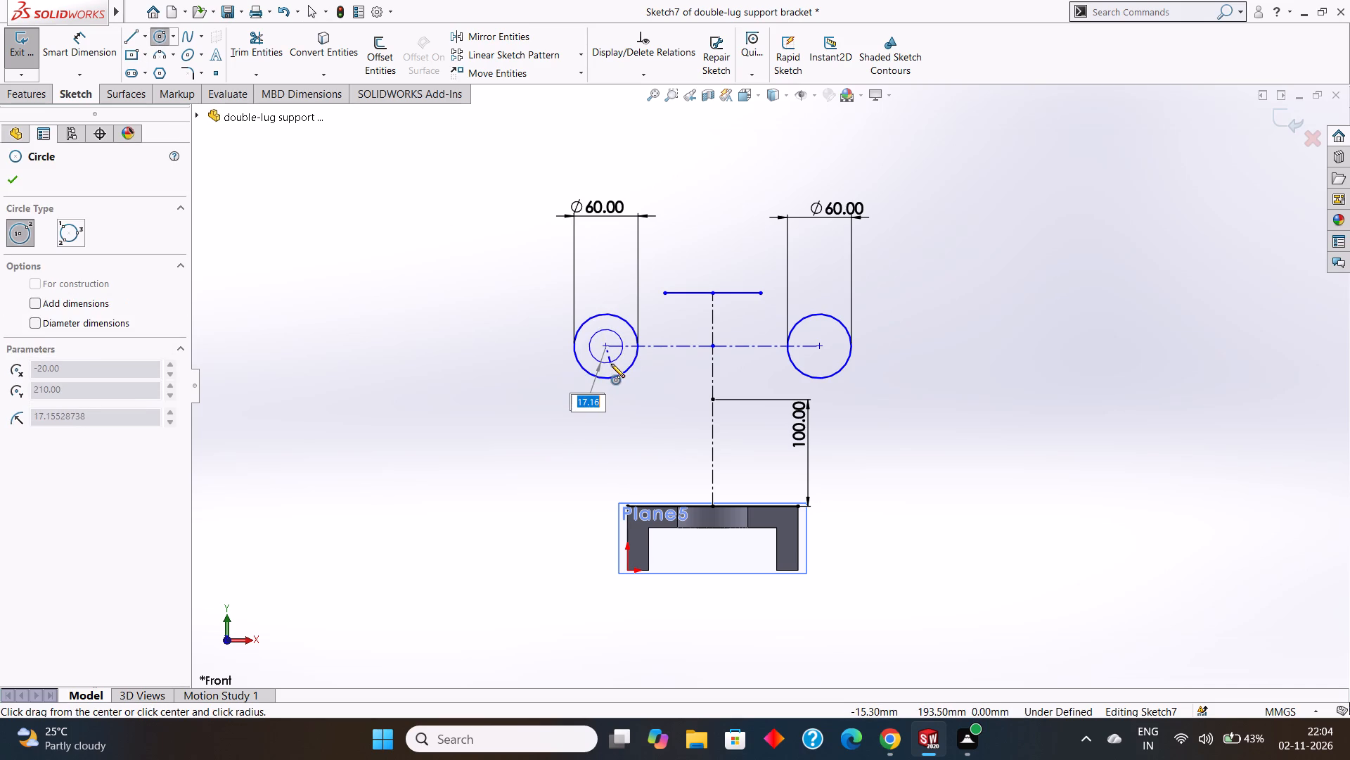
{"action": "left_click_drag", "start_coordinate": [611, 364], "coordinate": [611, 365]}
{"action": "key", "text": "BackSpace"}
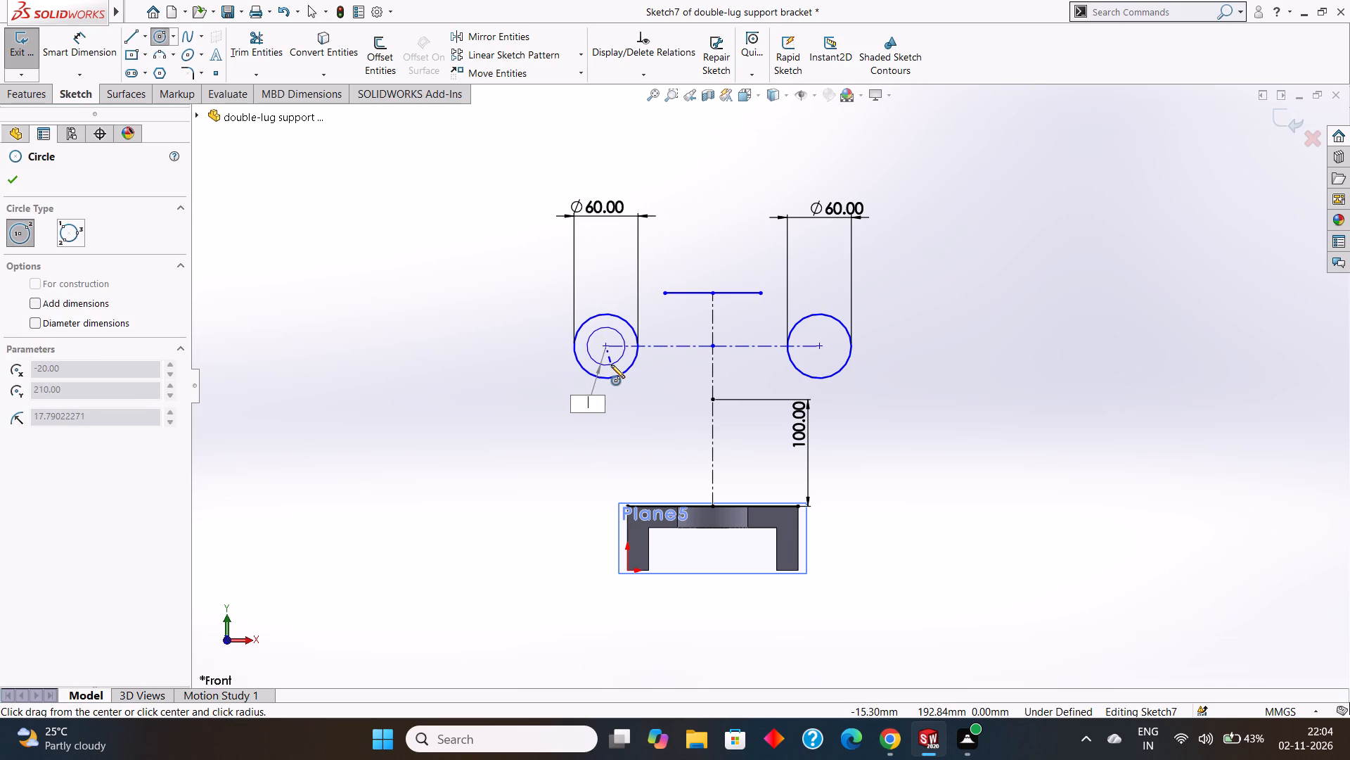
{"action": "type", "text": "20"}
{"action": "key", "text": "Return"}
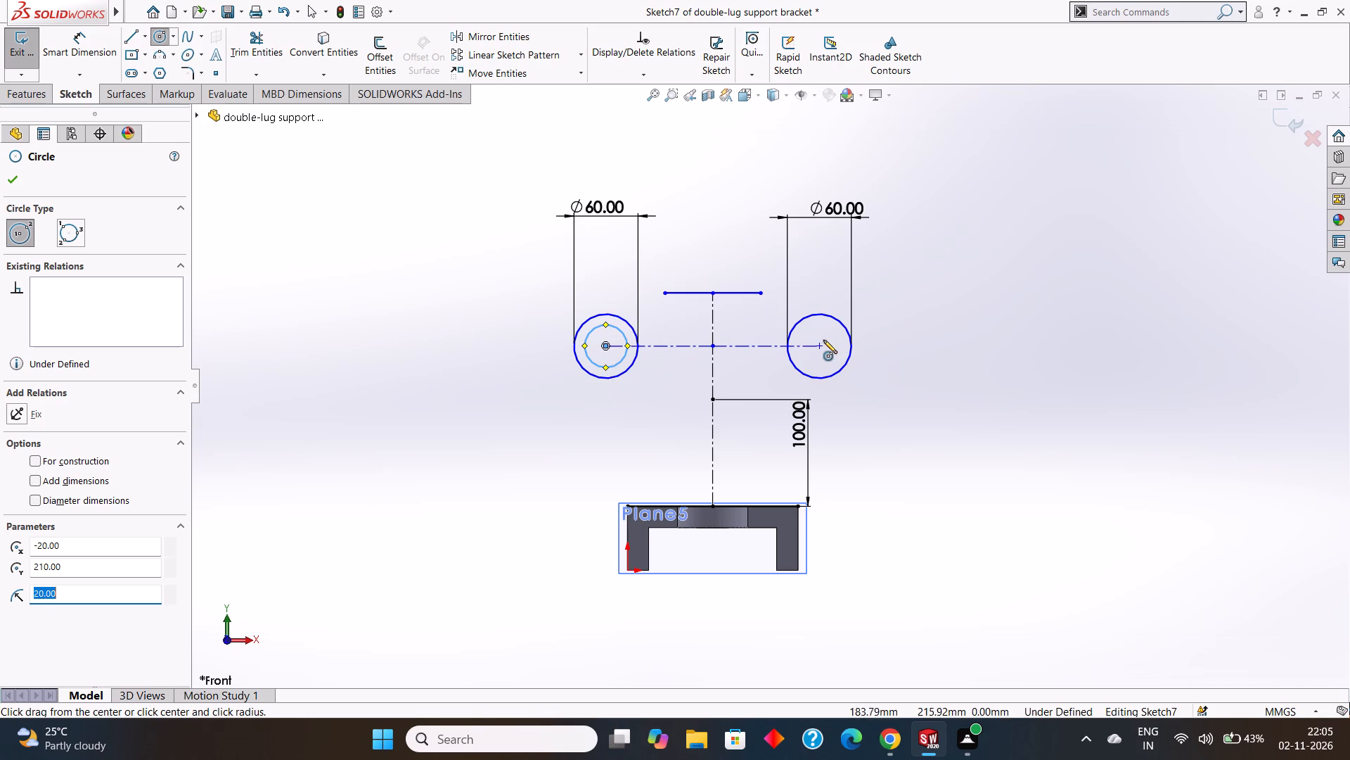
{"action": "left_click_drag", "start_coordinate": [819, 342], "coordinate": [826, 363]}
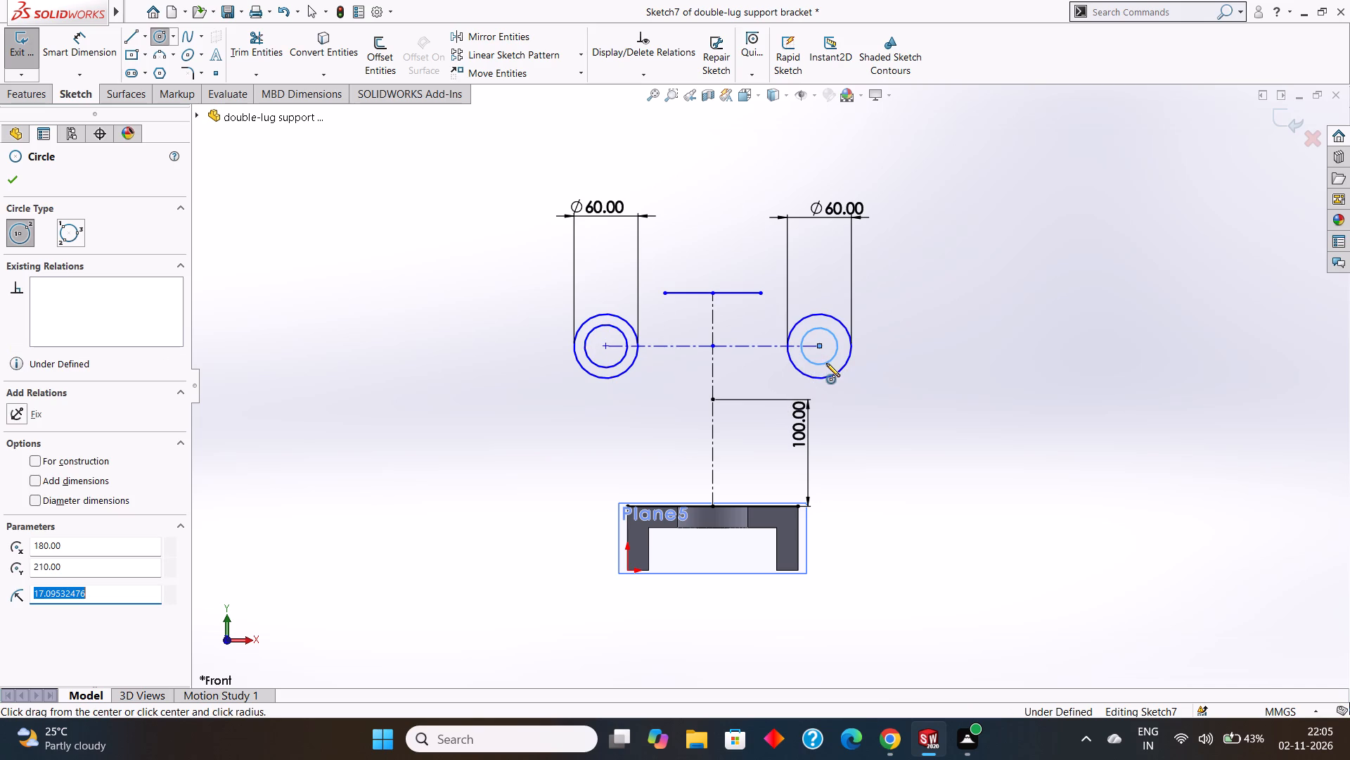
{"action": "key", "text": "BackSpace"}
{"action": "type", "text": "20"}
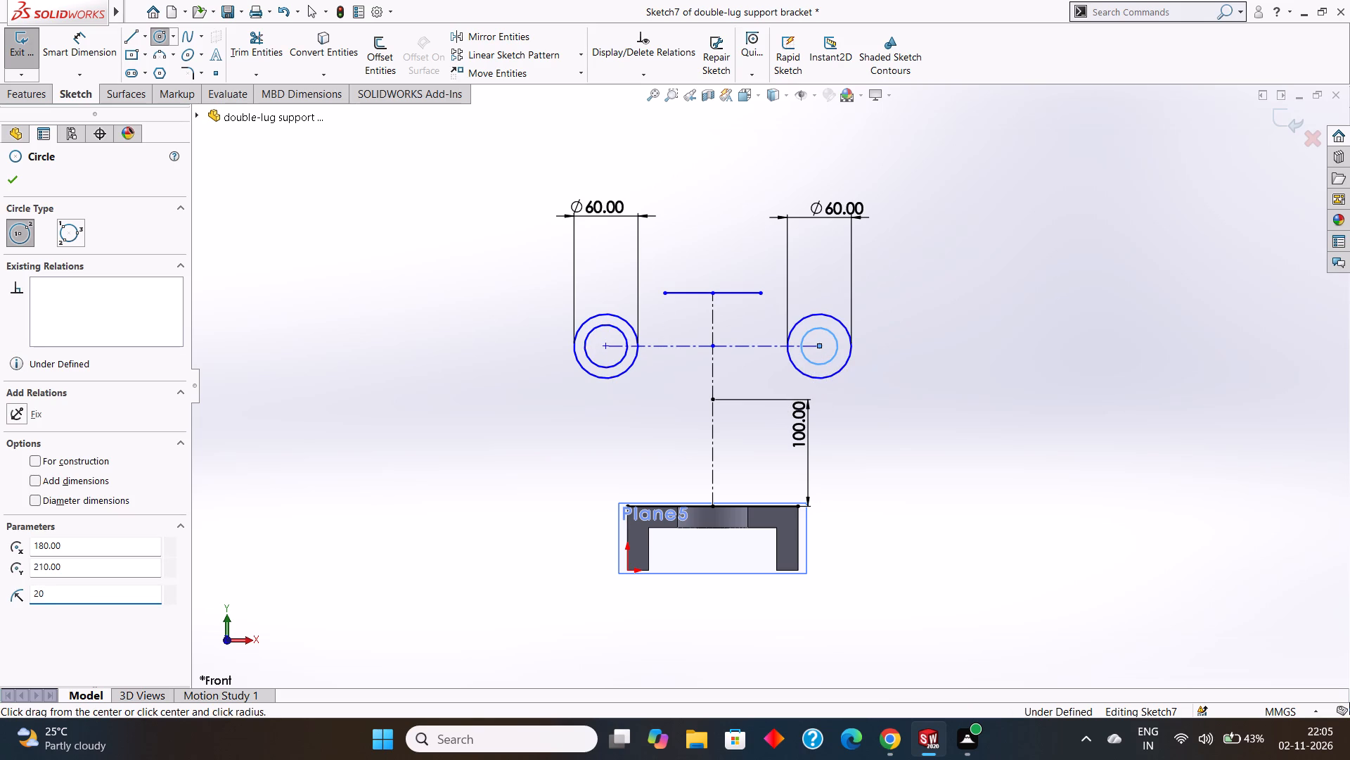
{"action": "key", "text": "Return"}
{"action": "left_click", "coordinate": [7, 180]}
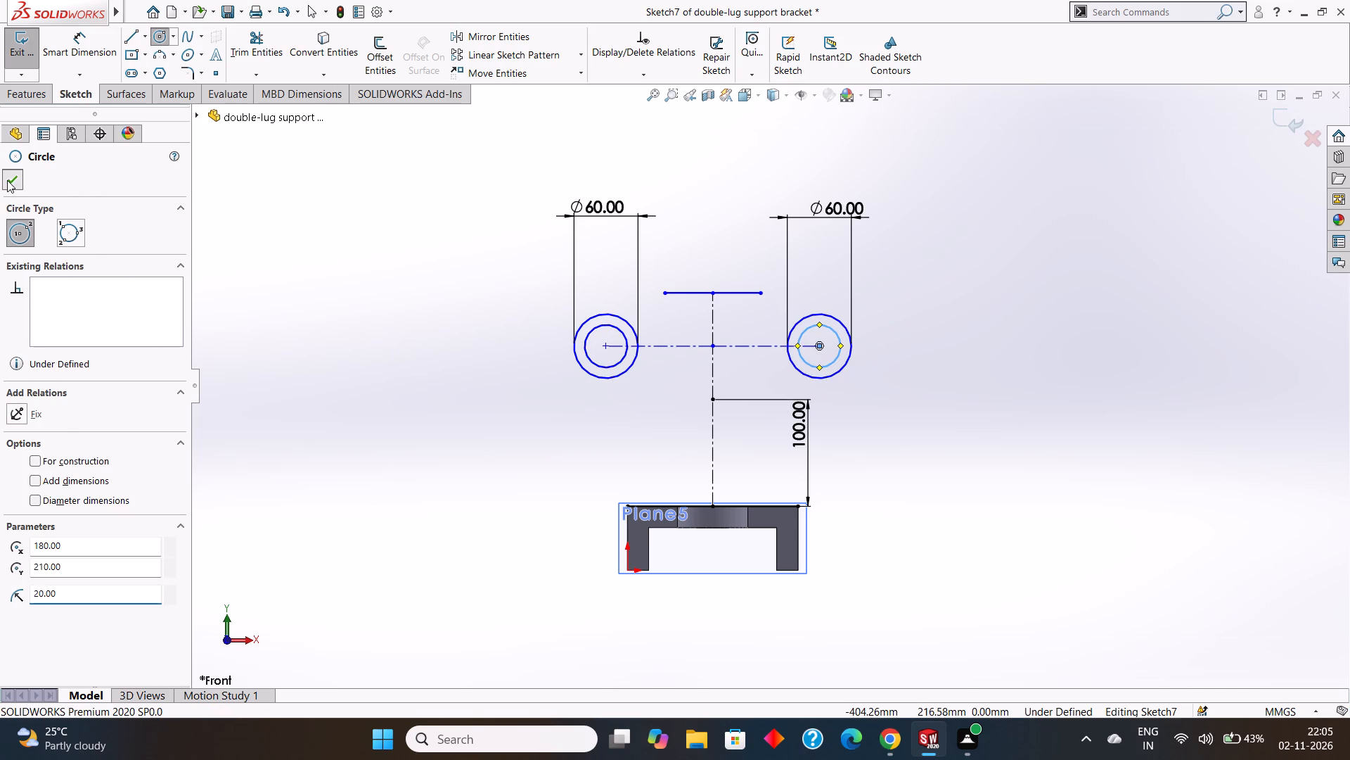
Add 40 mm diameter dimensions to both inner circles, each placed on the outer side of its circle.
{"action": "left_click", "coordinate": [79, 39]}
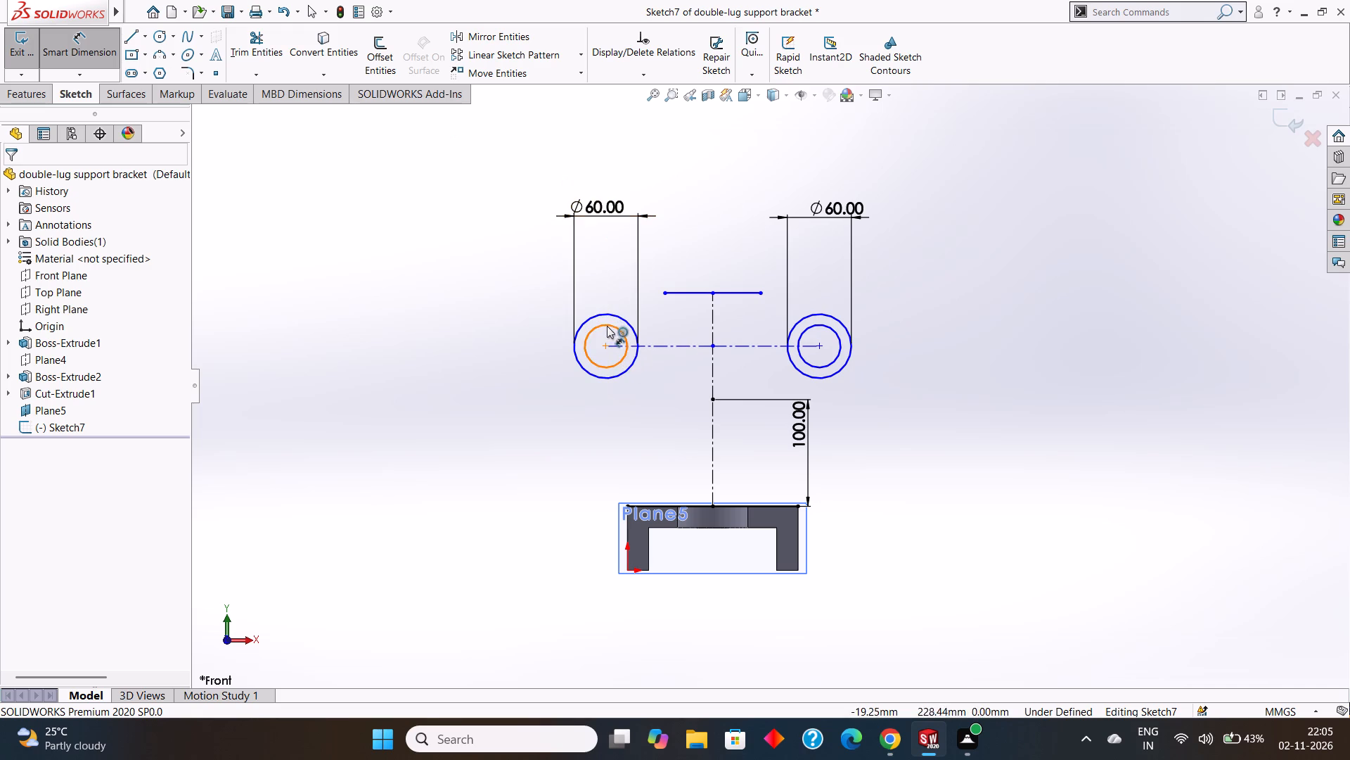
{"action": "left_click", "coordinate": [607, 325]}
{"action": "left_click", "coordinate": [523, 329]}
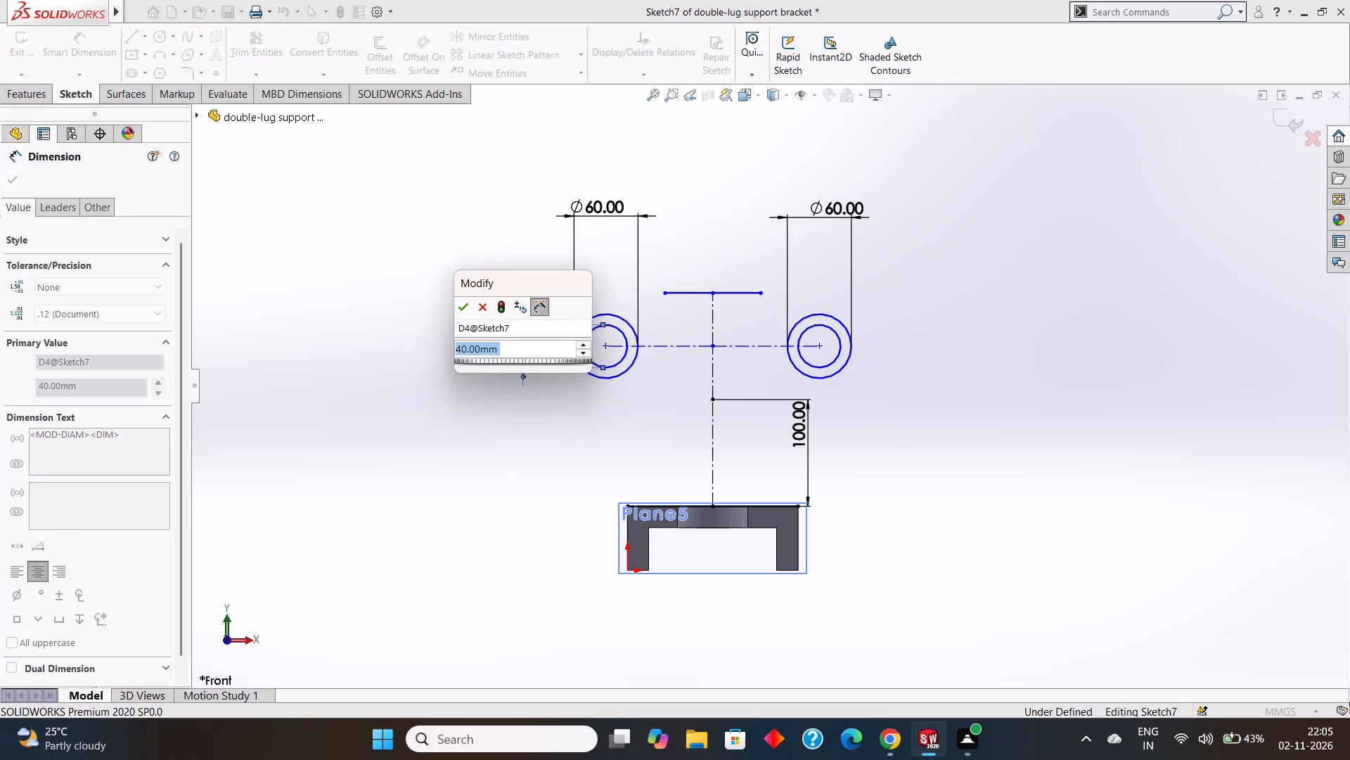
{"action": "left_click", "coordinate": [456, 311]}
{"action": "left_click", "coordinate": [825, 328]}
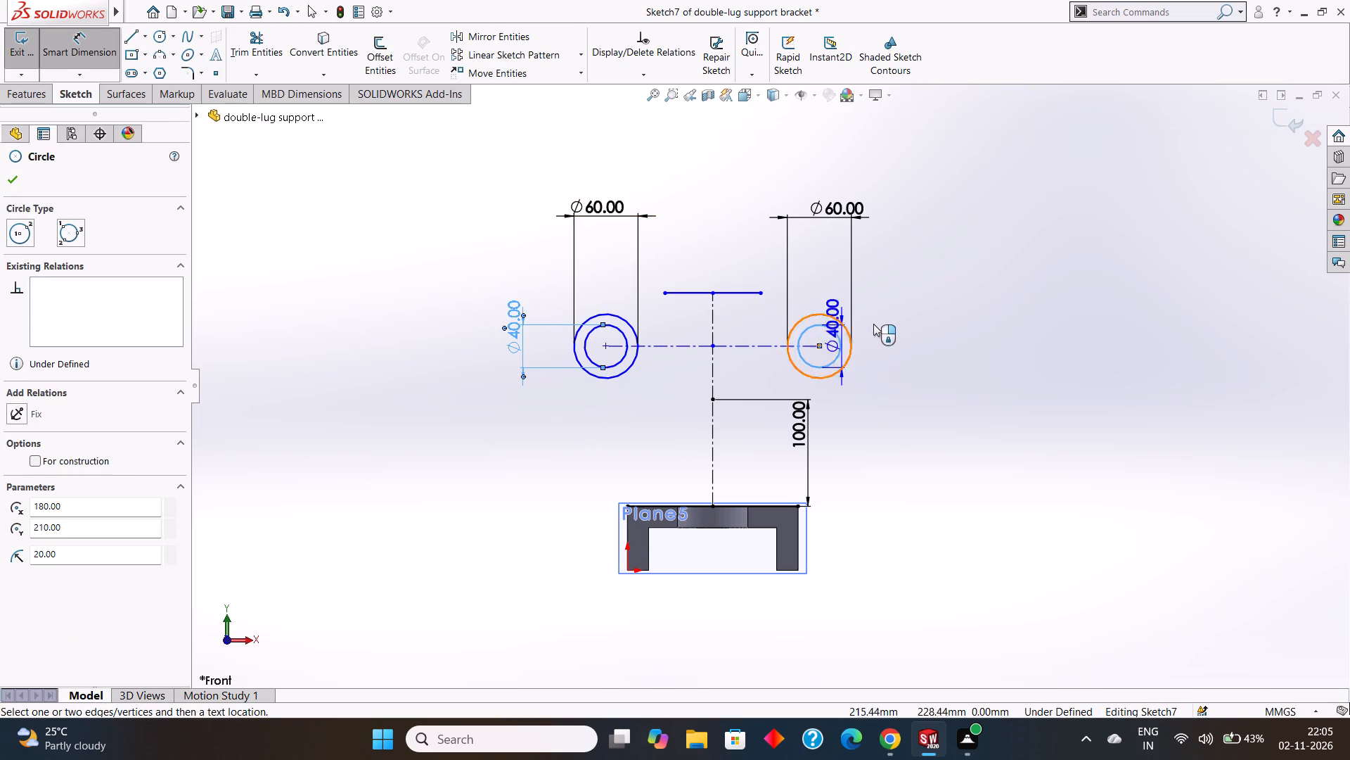
{"action": "left_click", "coordinate": [906, 328]}
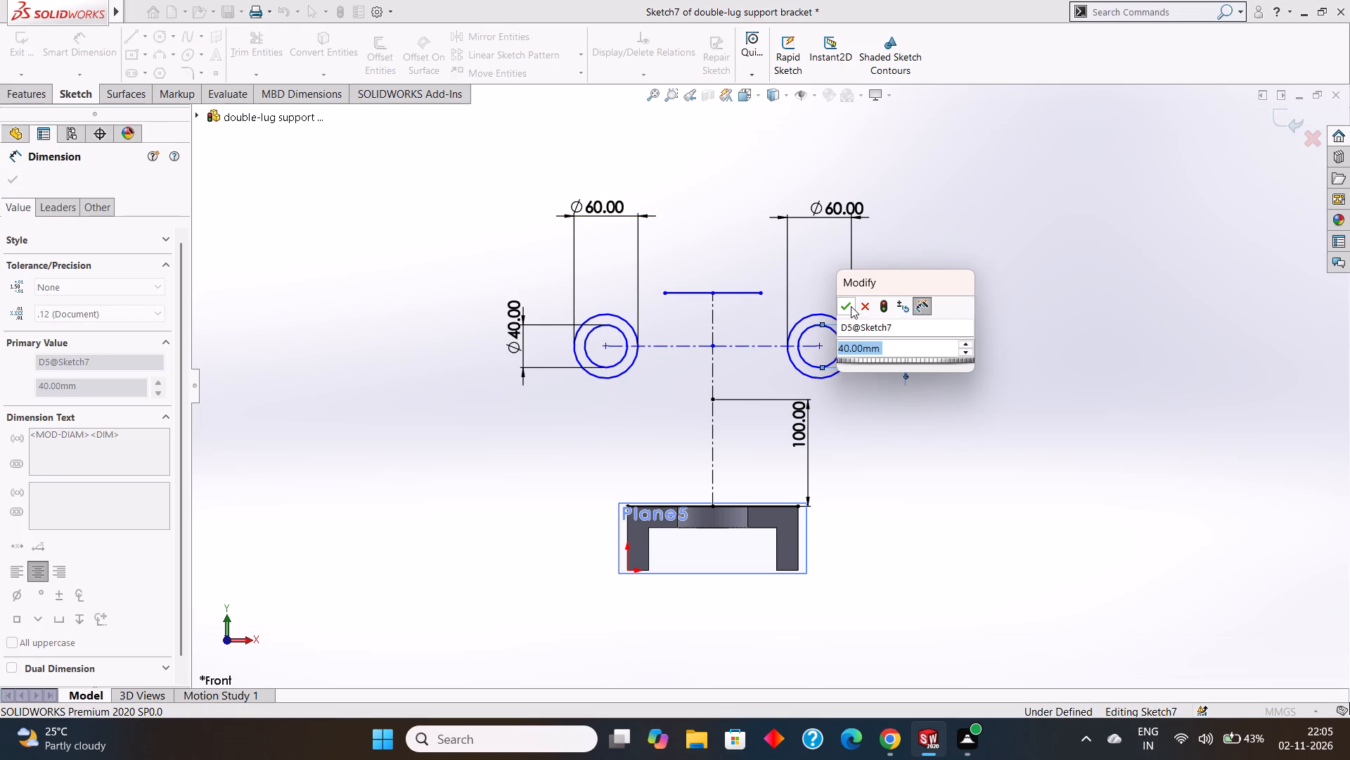
{"action": "left_click", "coordinate": [851, 306]}
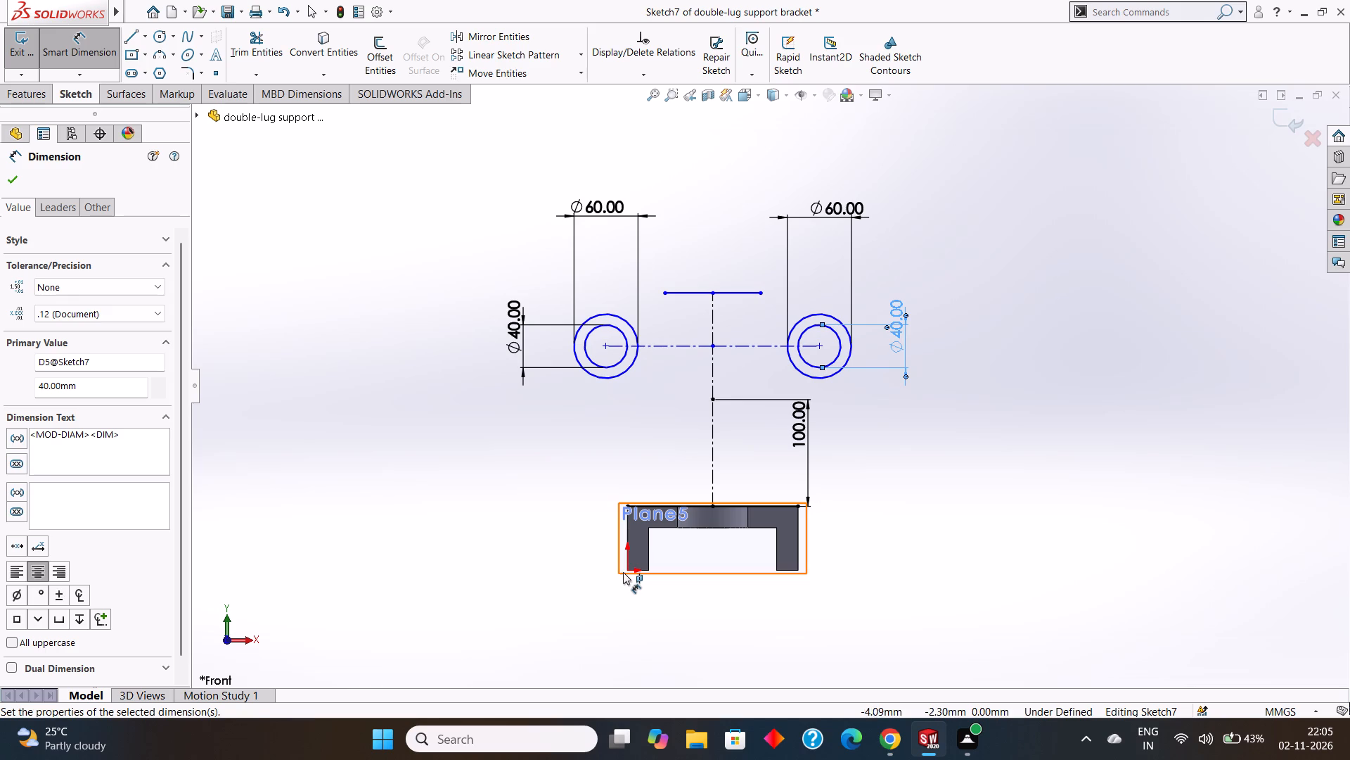
Add a 210 mm vertical dimension between the origin and the centre of the left circles.
{"action": "left_click", "coordinate": [626, 566]}
{"action": "left_click", "coordinate": [606, 346]}
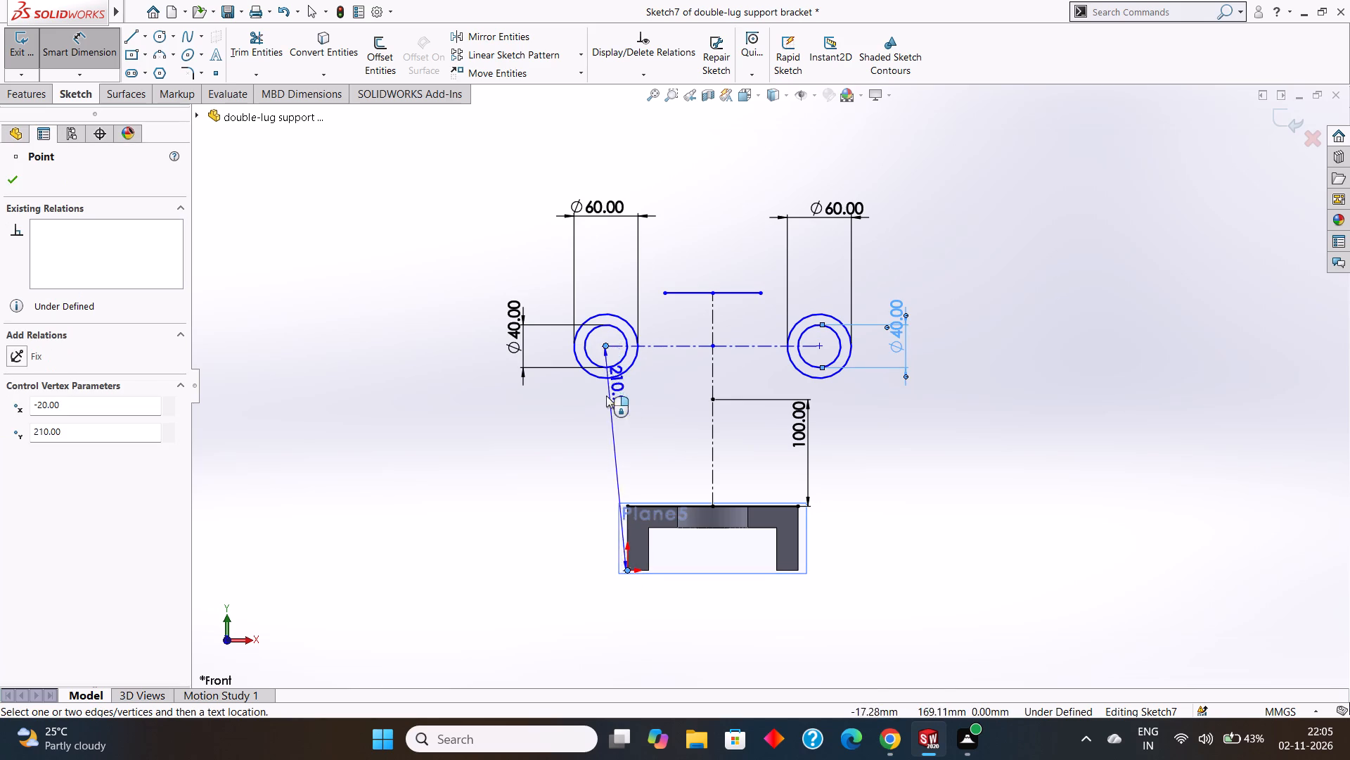
{"action": "left_click", "coordinate": [557, 412]}
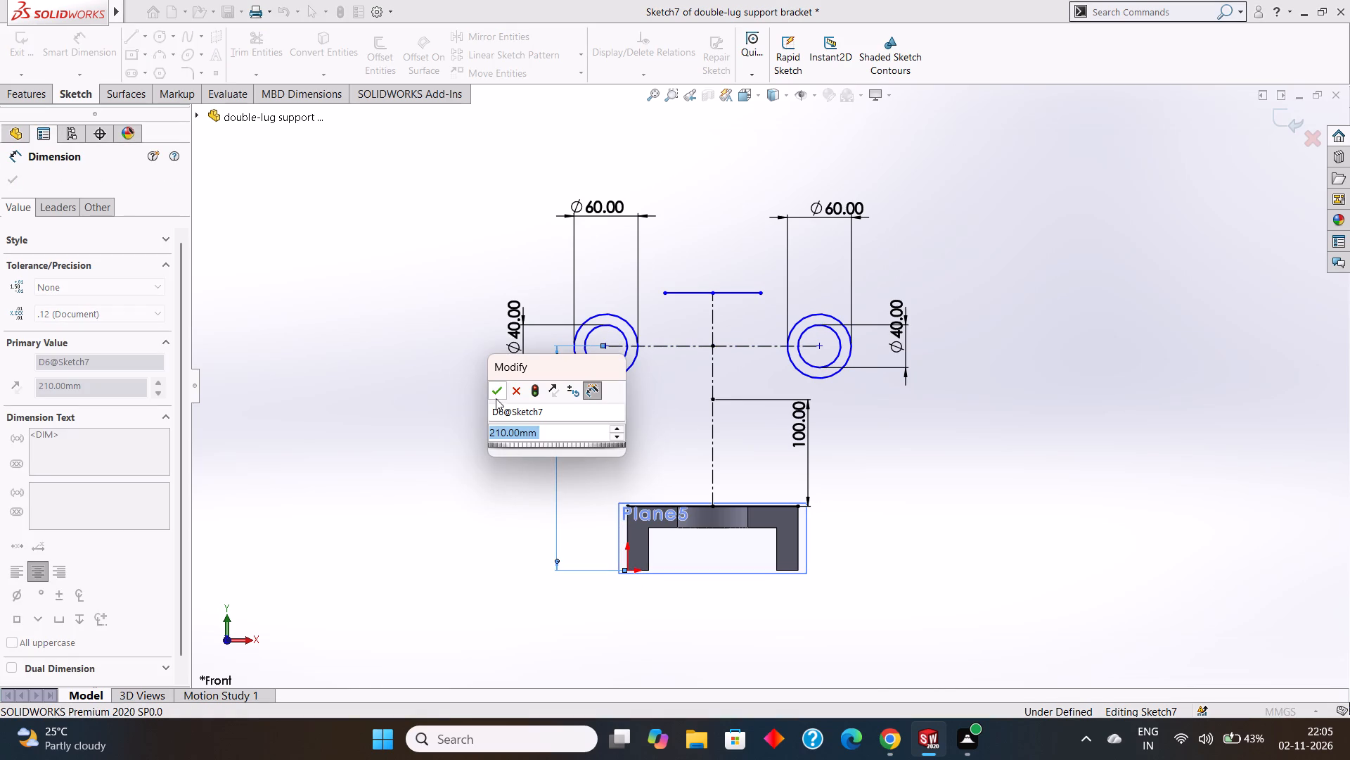
{"action": "left_click", "coordinate": [496, 396]}
Add a 180 mm horizontal dimension between the origin and the centre of the right circles.
{"action": "left_click", "coordinate": [631, 569]}
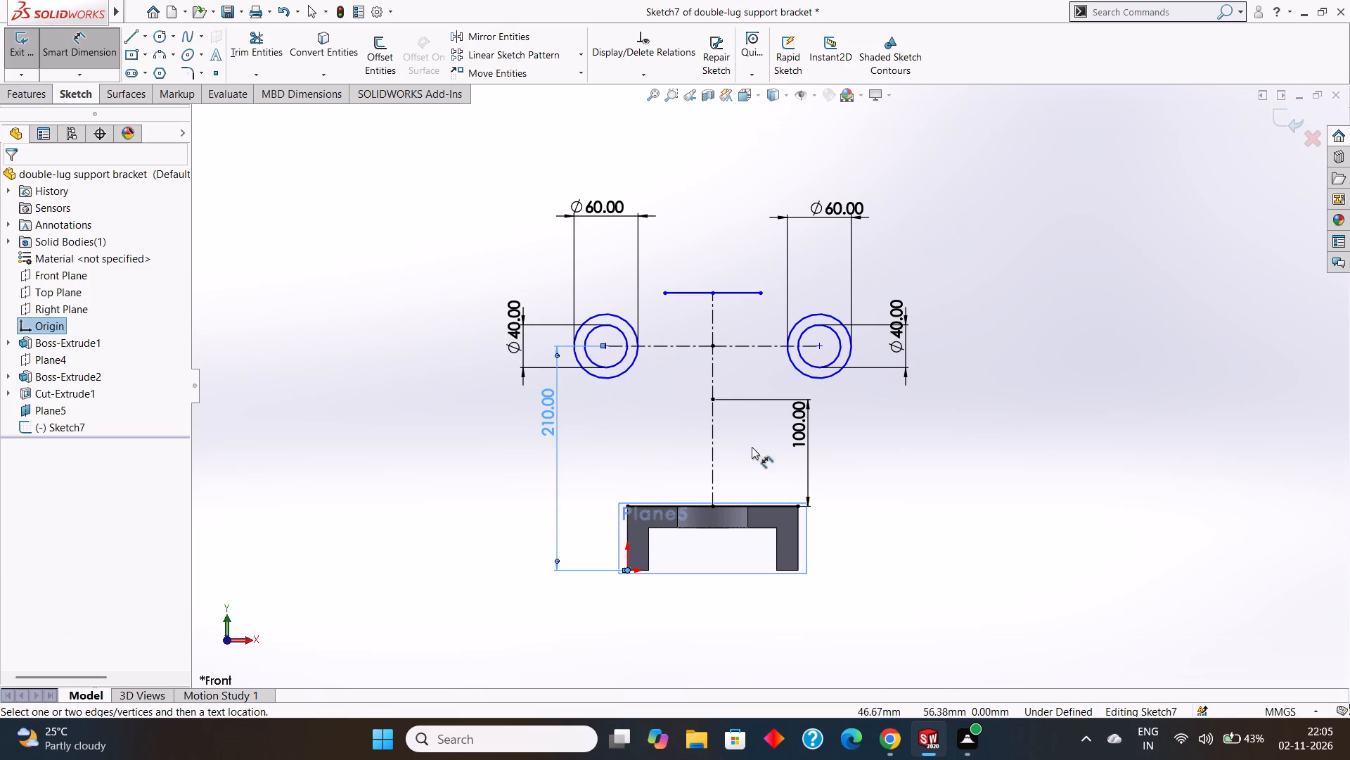
{"action": "left_click", "coordinate": [818, 343]}
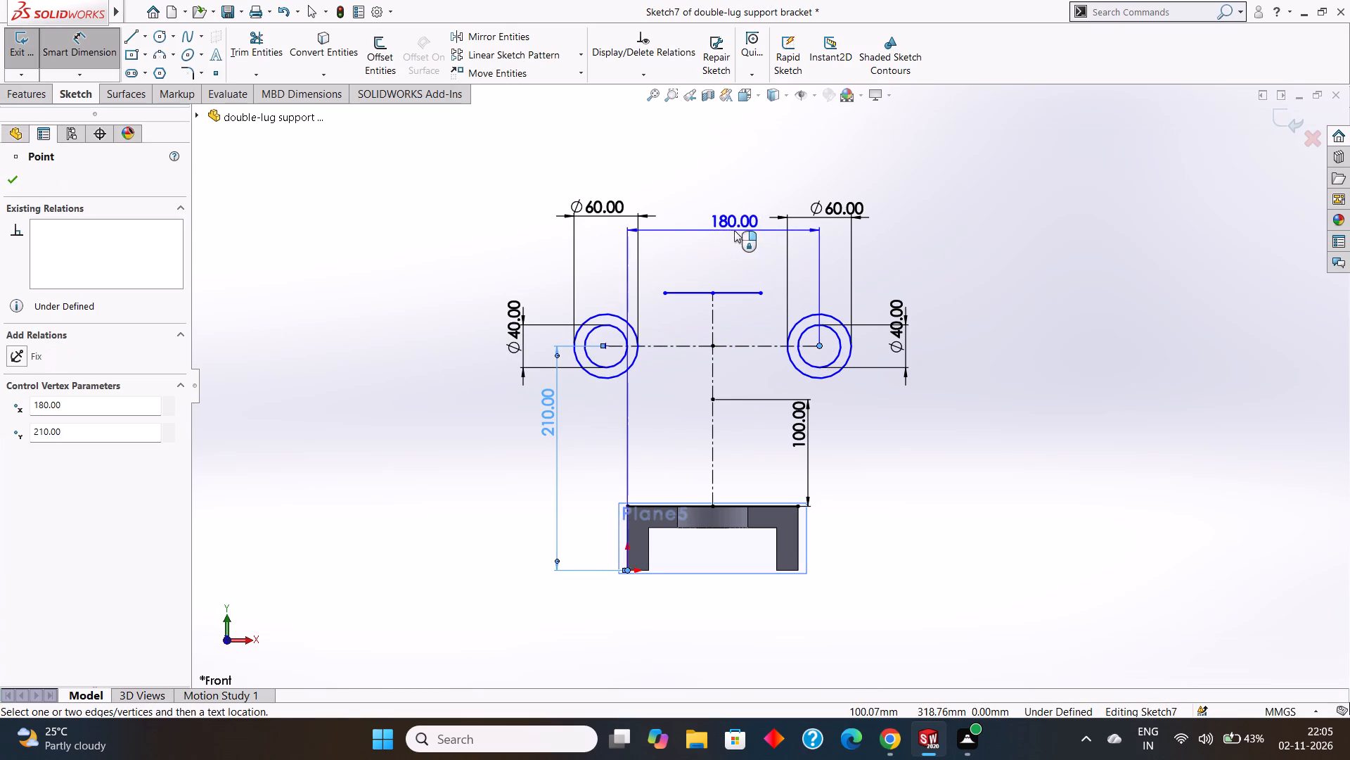
{"action": "left_click", "coordinate": [734, 230]}
{"action": "left_click", "coordinate": [676, 215]}
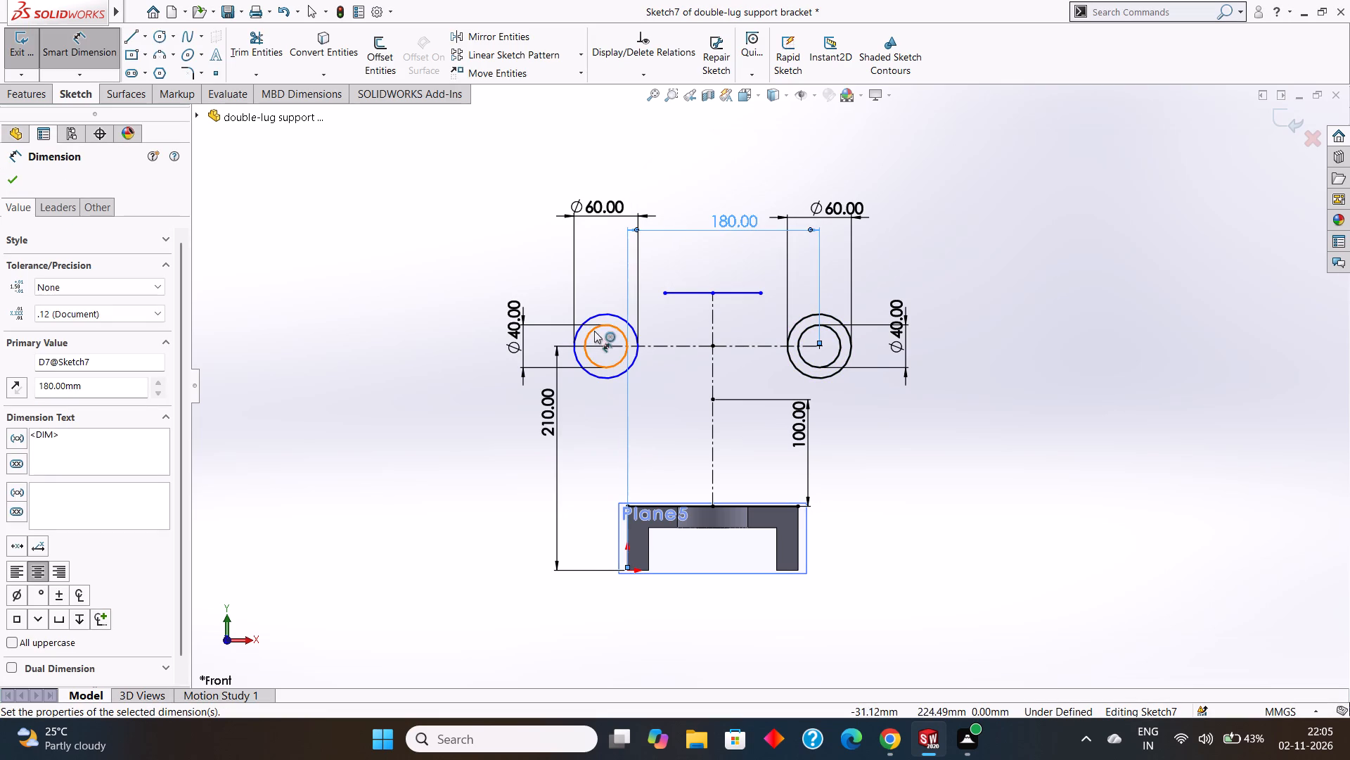
Add a 20 mm horizontal dimension between the origin and the centre of the left circles.
{"action": "left_click", "coordinate": [626, 571]}
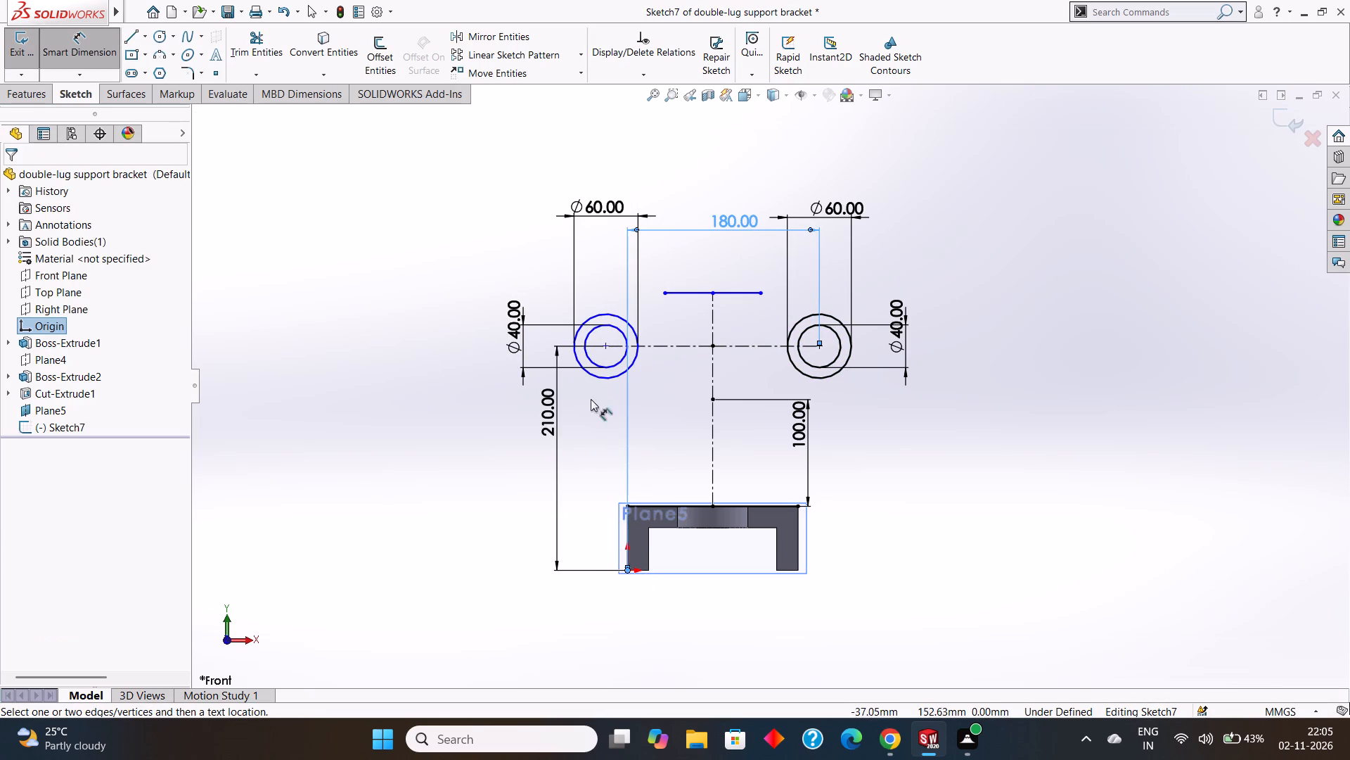
{"action": "left_click", "coordinate": [606, 346]}
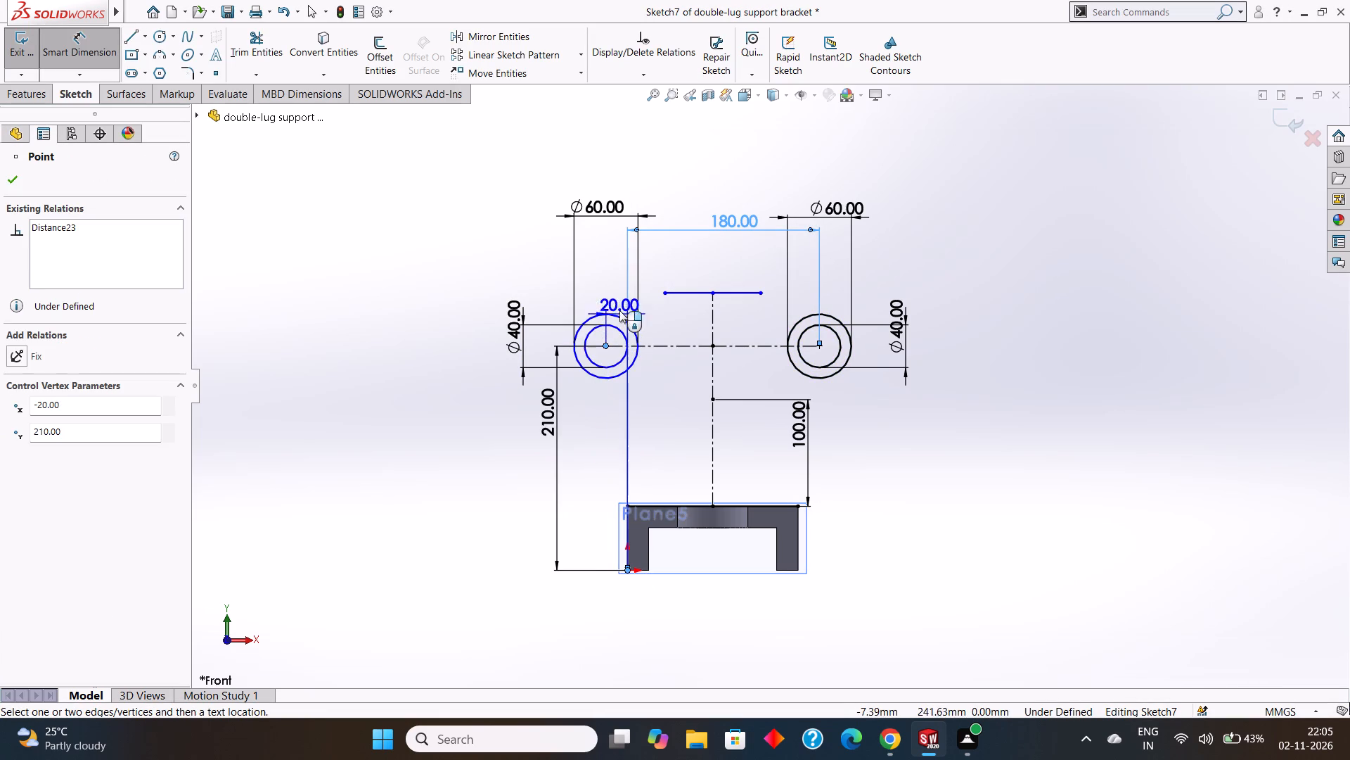
{"action": "left_click", "coordinate": [615, 286]}
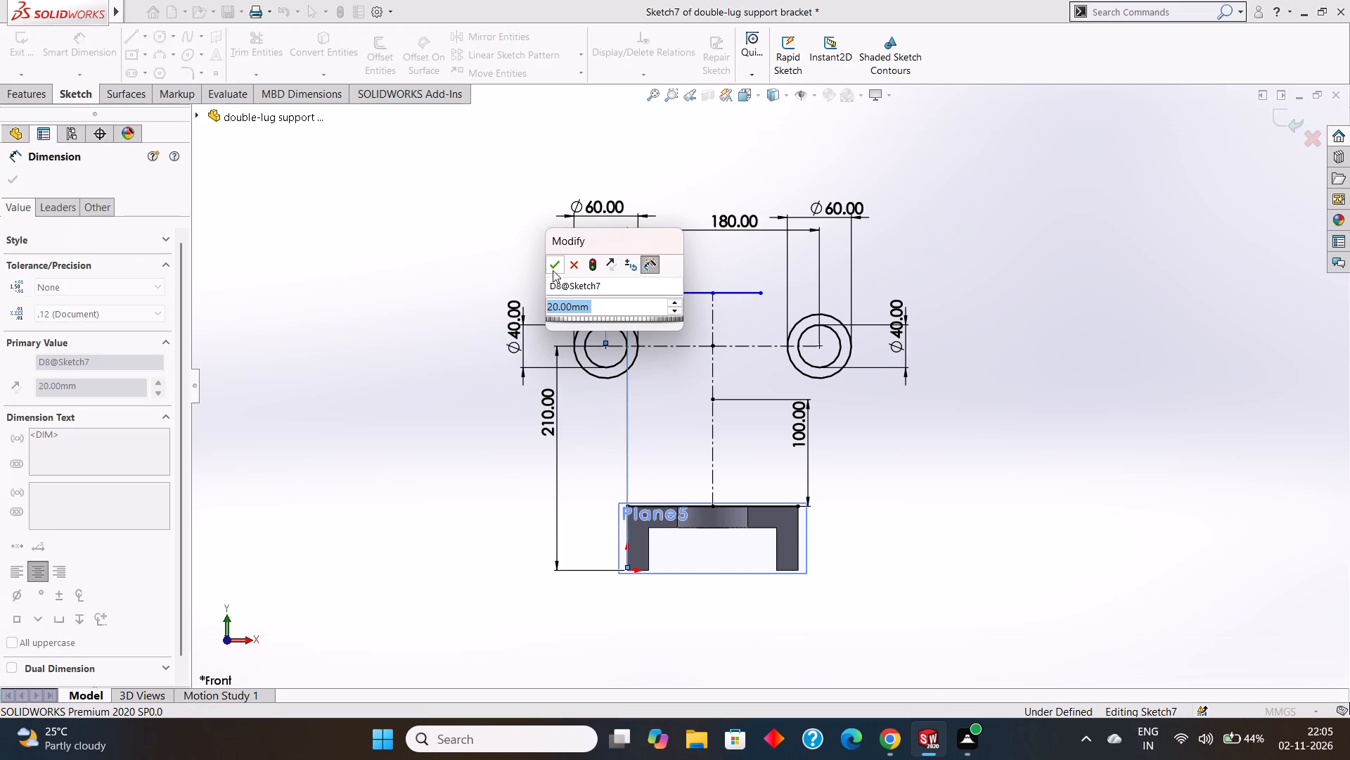
{"action": "left_click", "coordinate": [553, 270]}
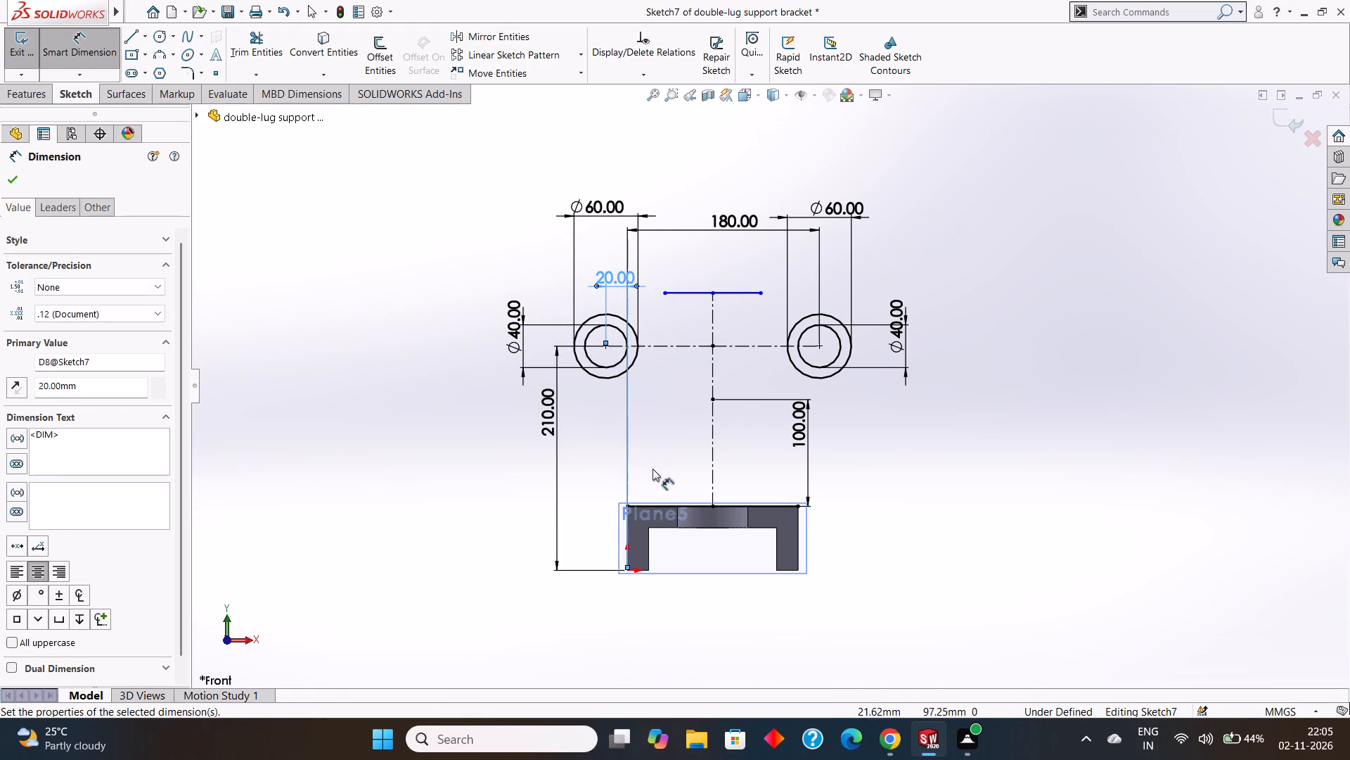
{"action": "left_click", "coordinate": [13, 172]}
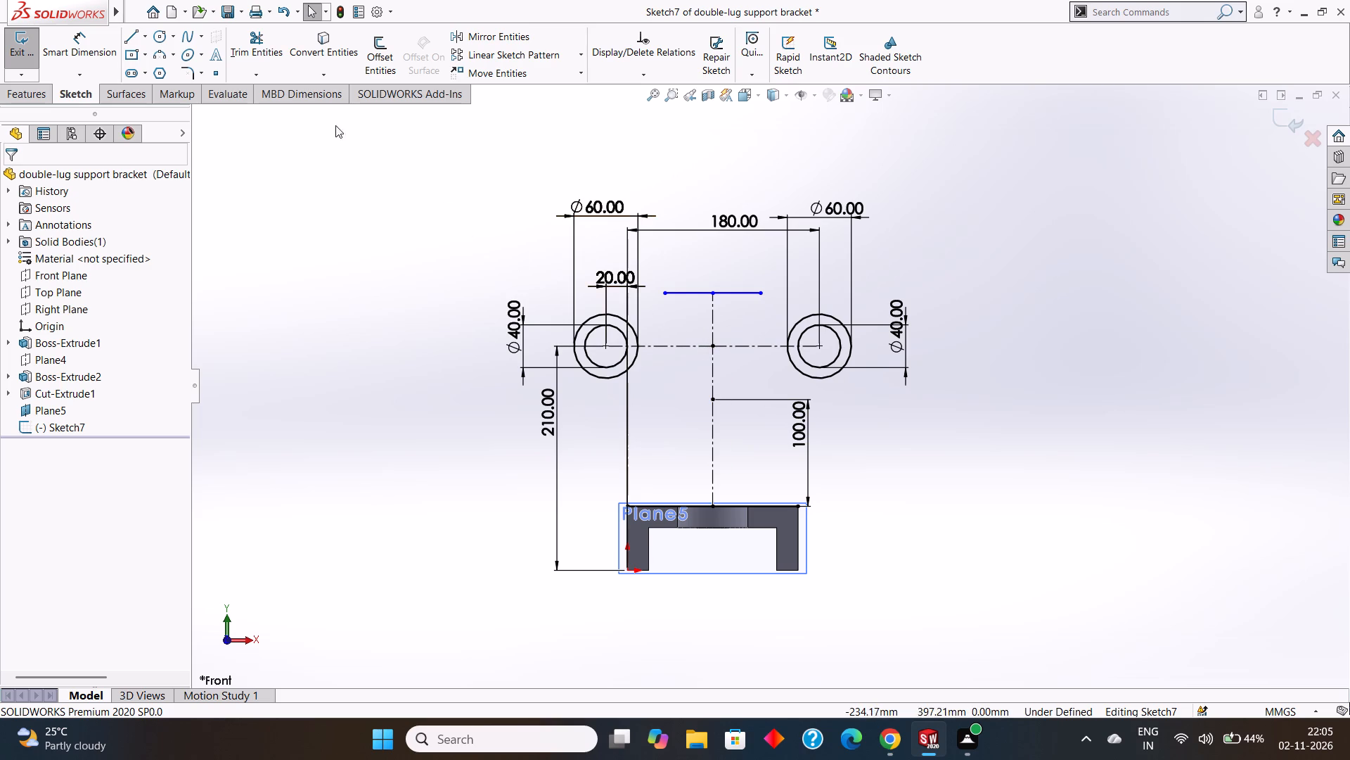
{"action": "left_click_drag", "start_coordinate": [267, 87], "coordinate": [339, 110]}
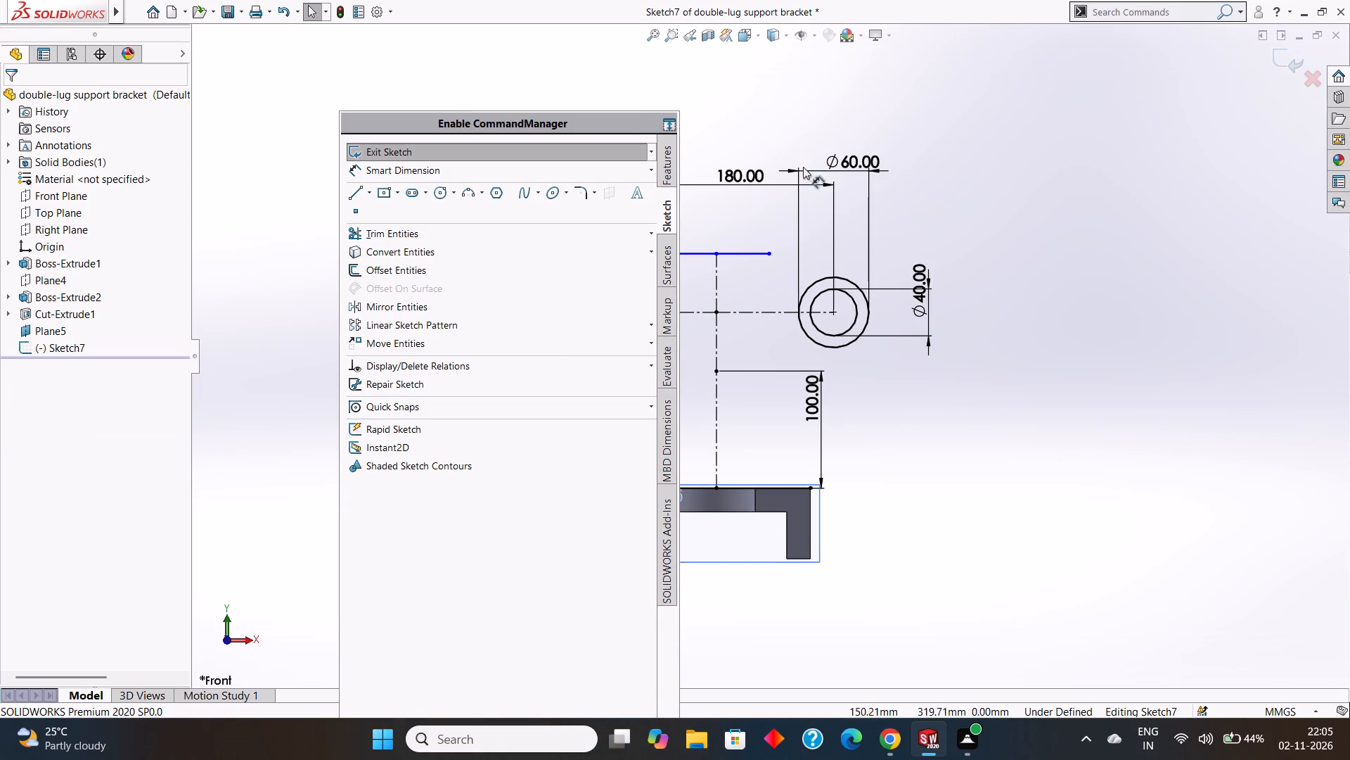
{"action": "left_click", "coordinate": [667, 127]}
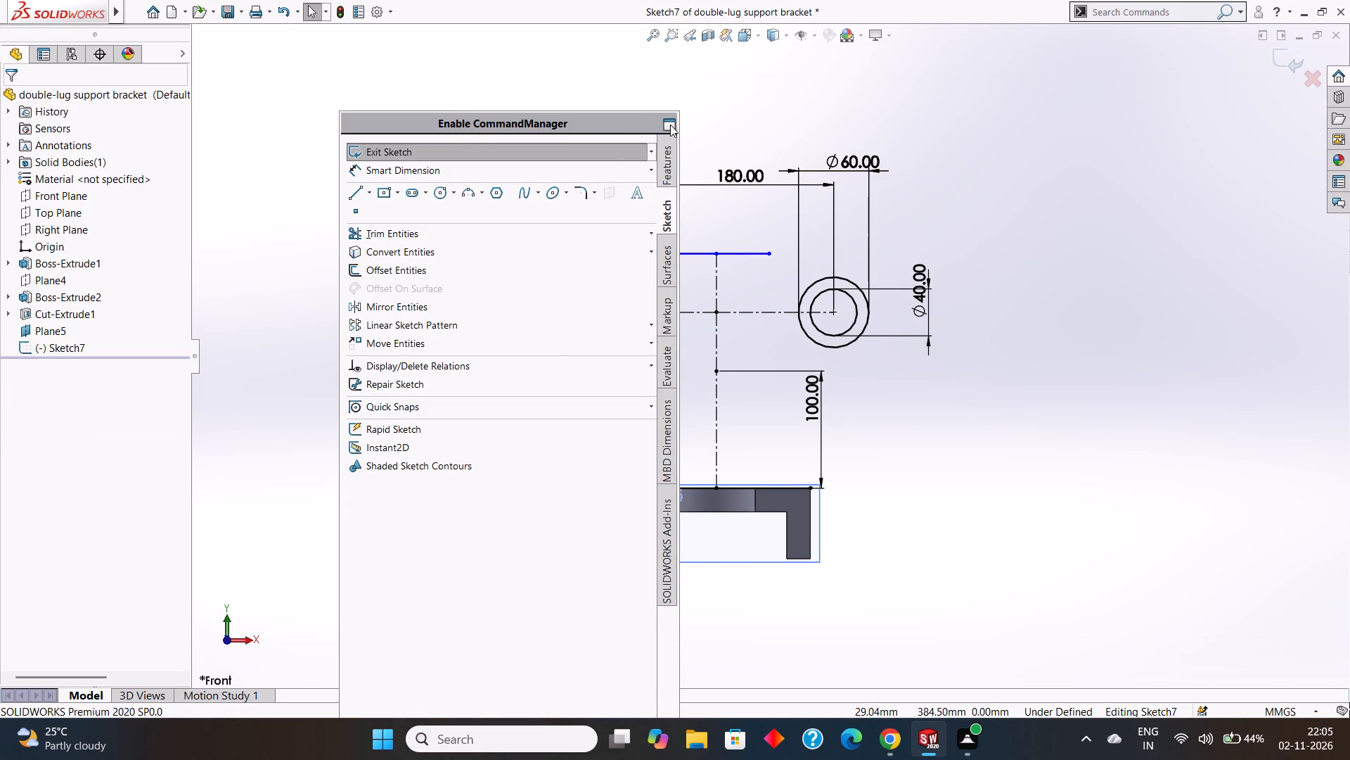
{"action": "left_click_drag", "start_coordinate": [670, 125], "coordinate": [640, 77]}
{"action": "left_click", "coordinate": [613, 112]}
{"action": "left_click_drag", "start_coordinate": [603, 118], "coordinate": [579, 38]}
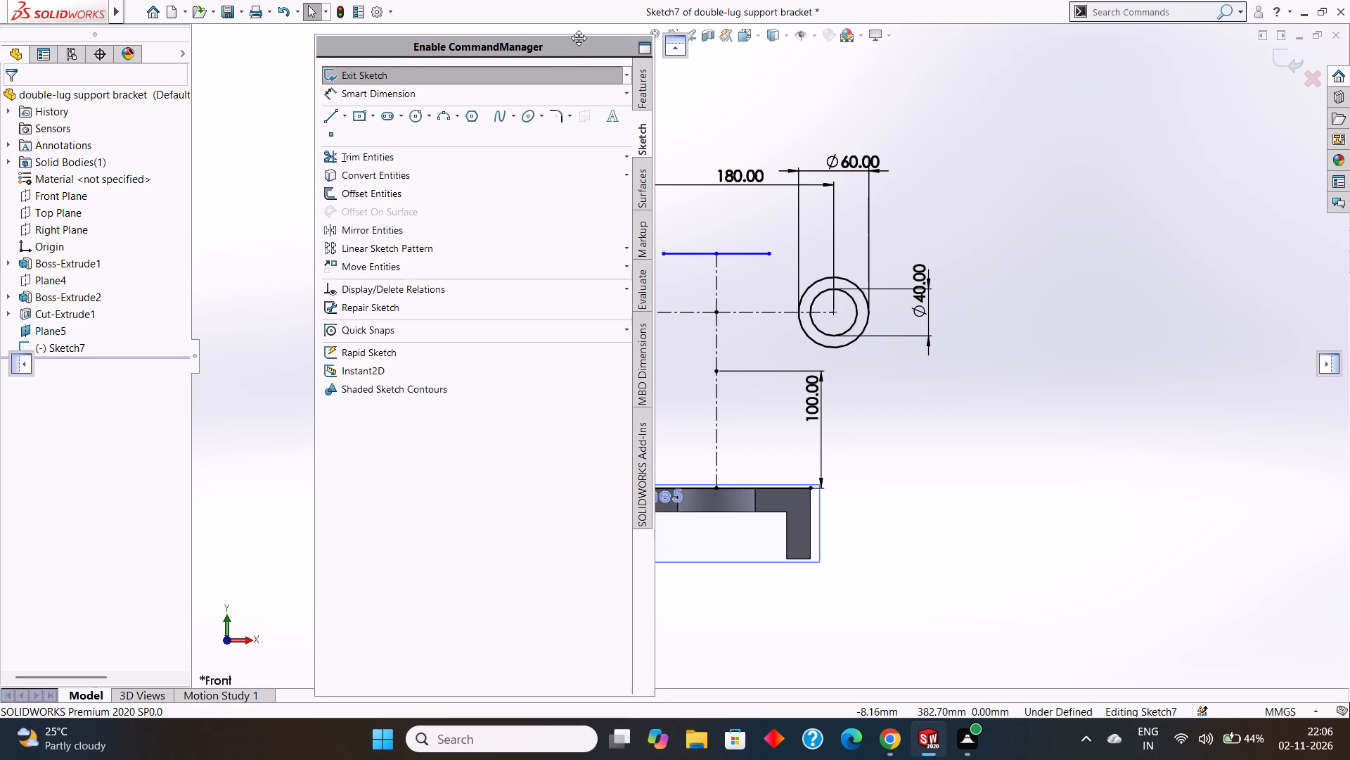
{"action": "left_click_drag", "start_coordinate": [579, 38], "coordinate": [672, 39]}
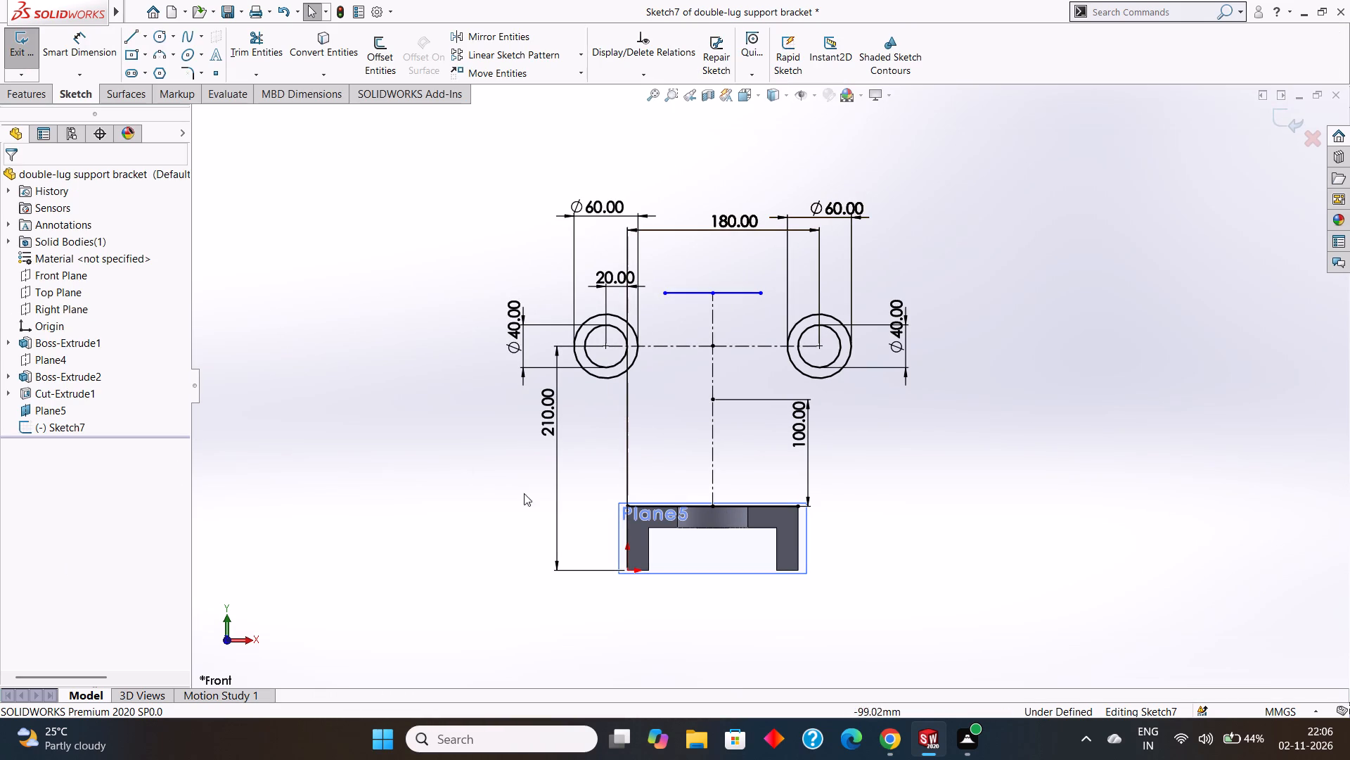
Draw two 200 mm vertical lines from the ends of the lug's top edge down to the base's upper face.
{"action": "left_click", "coordinate": [127, 30]}
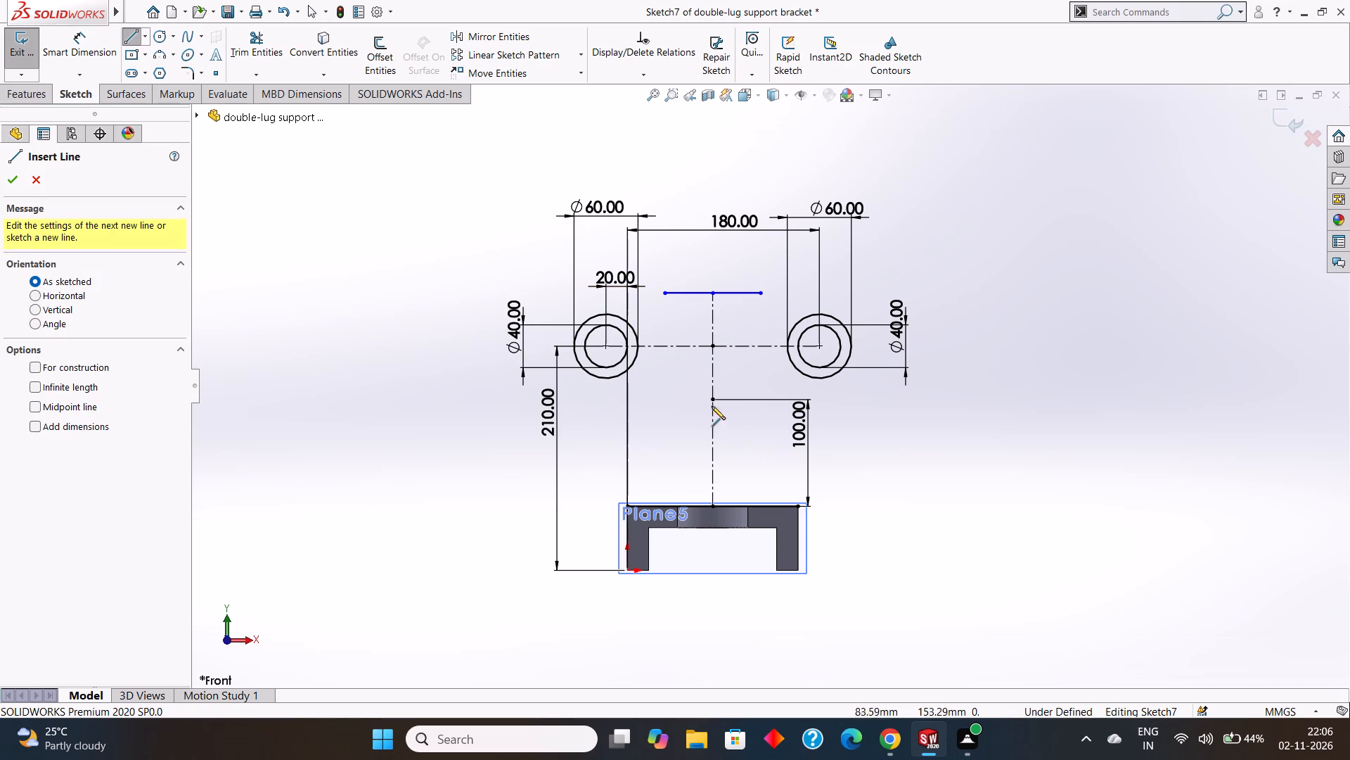
{"action": "left_click", "coordinate": [662, 293]}
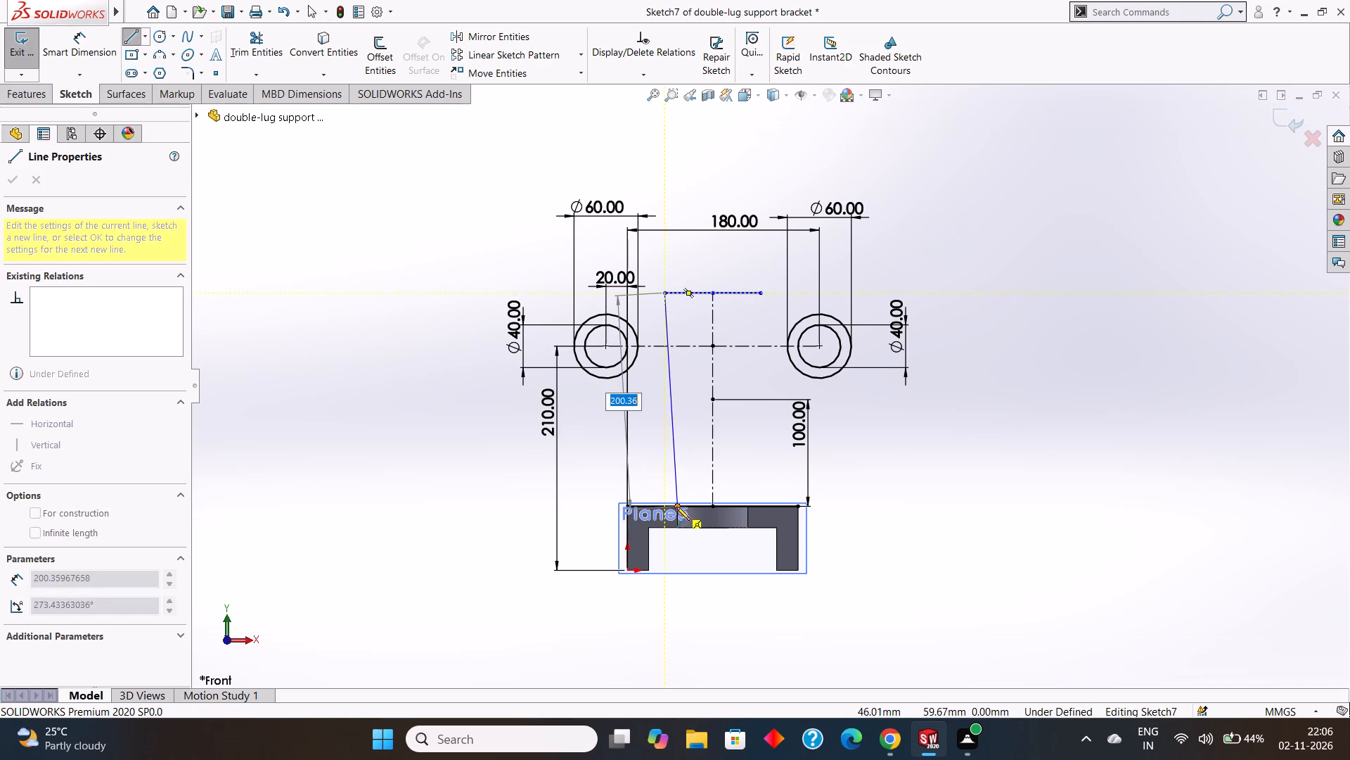
{"action": "left_click", "coordinate": [666, 509]}
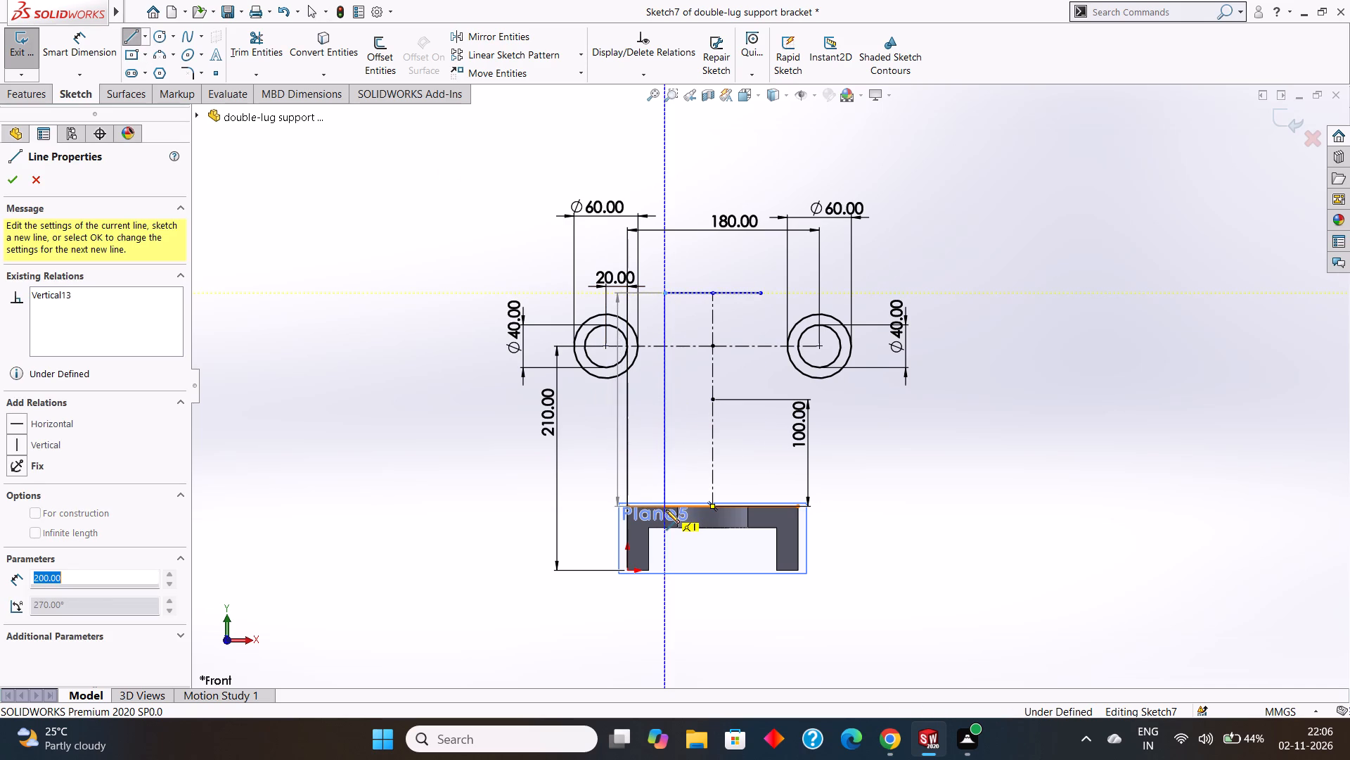
{"action": "key", "text": "Escape"}
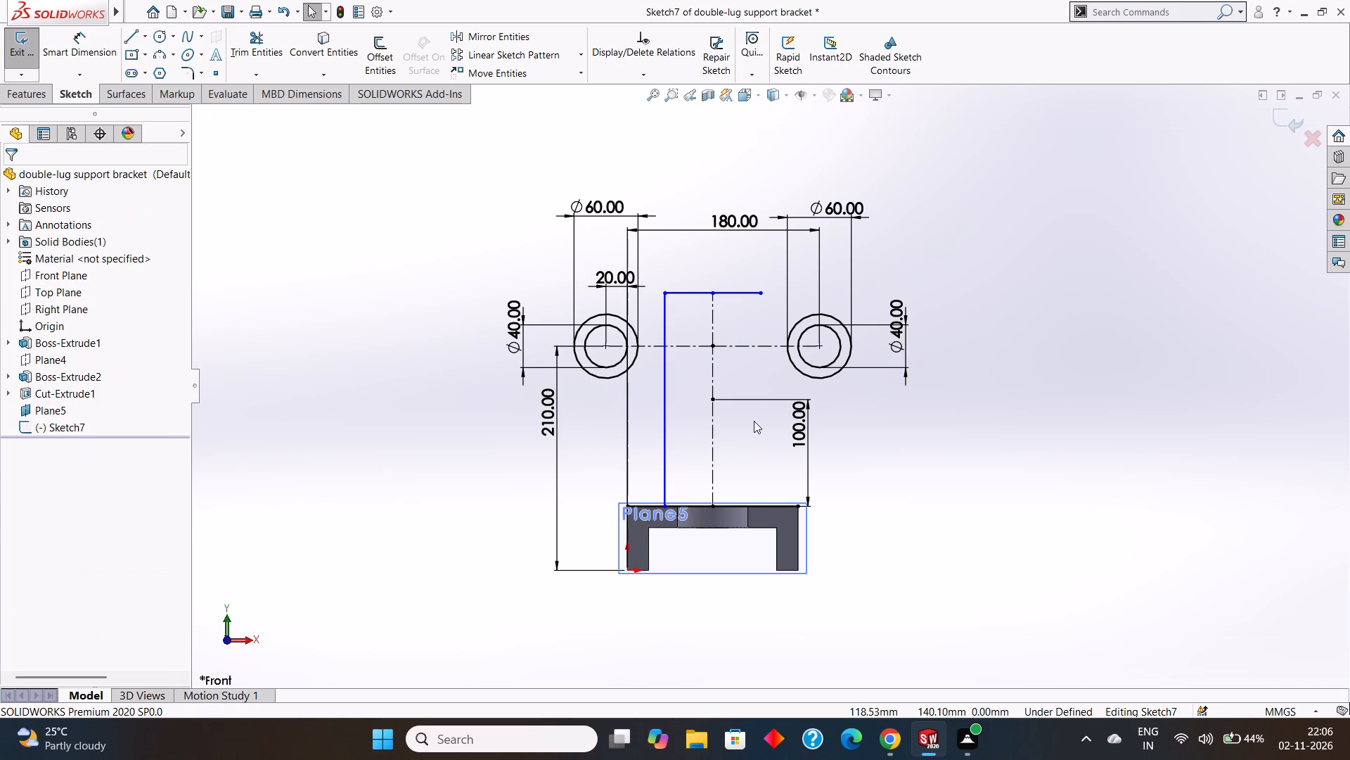
{"action": "key", "text": "Return"}
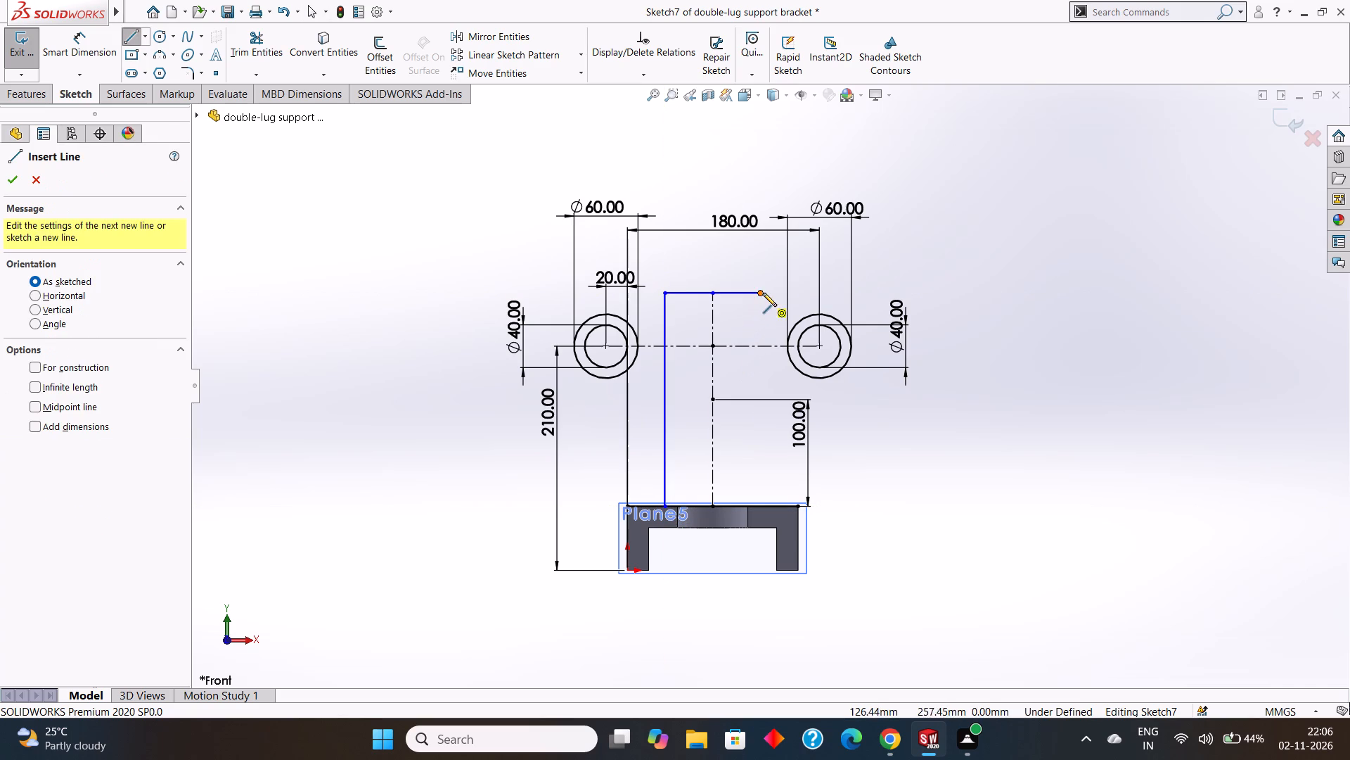
{"action": "left_click", "coordinate": [763, 290]}
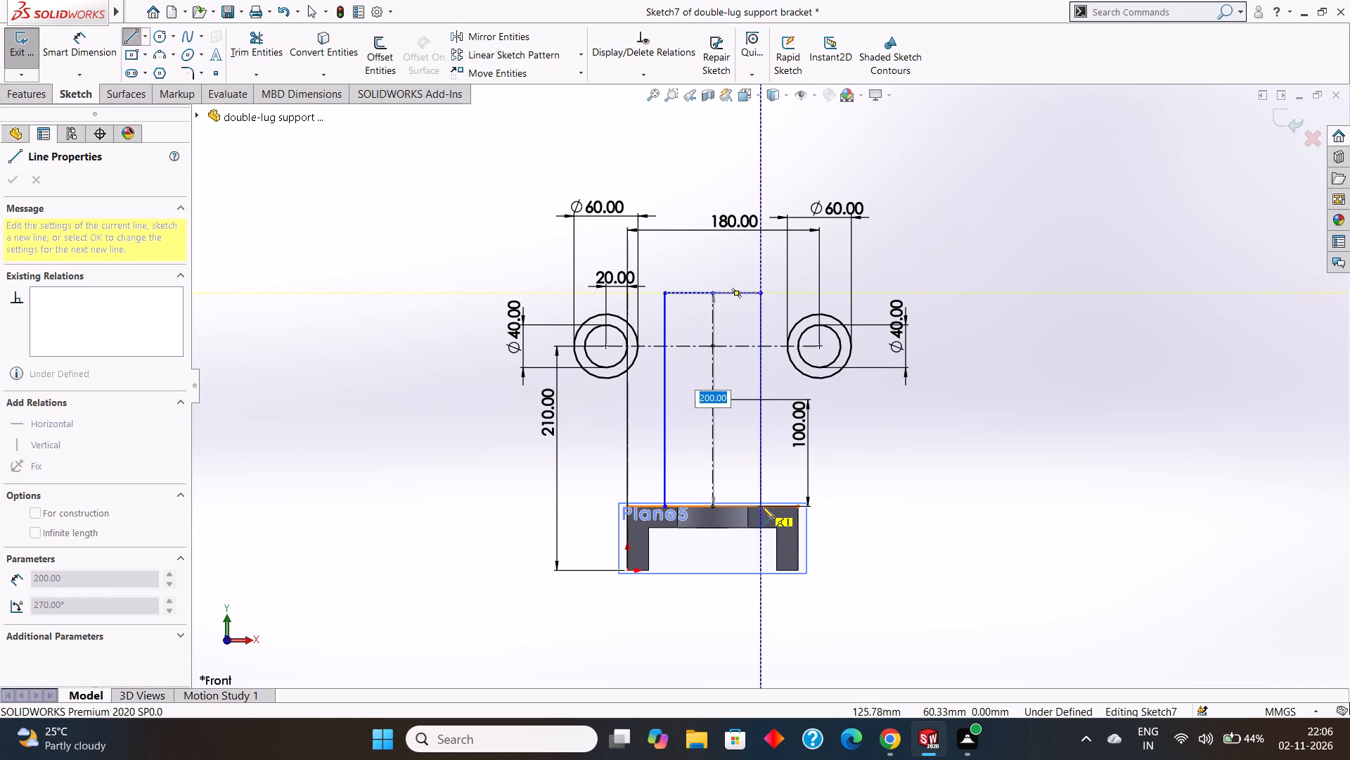
{"action": "left_click", "coordinate": [761, 506]}
{"action": "key", "text": "Escape"}
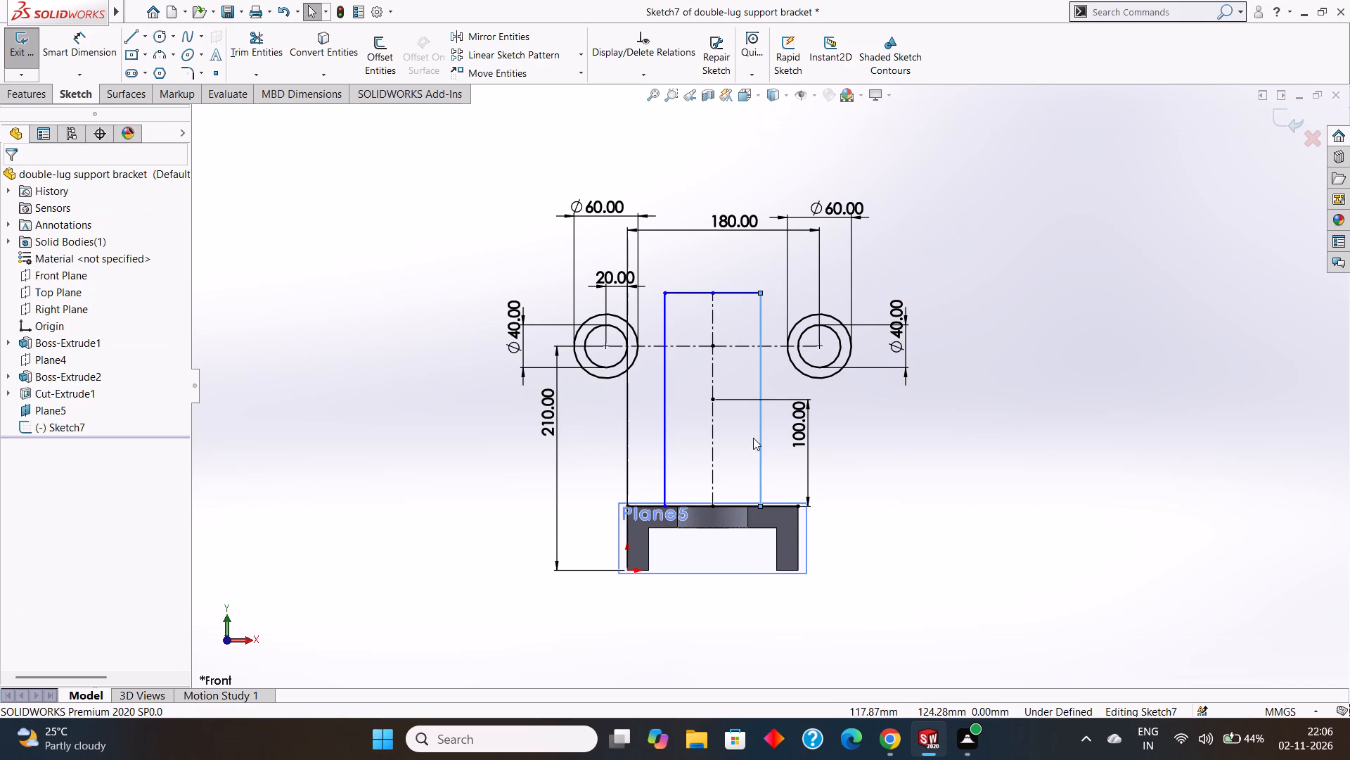
Trim away both halves of the lug's top edge on either side of the vertical centerline.
{"action": "scroll", "coordinate": [753, 437], "scroll_direction": "up", "scroll_amount": 1}
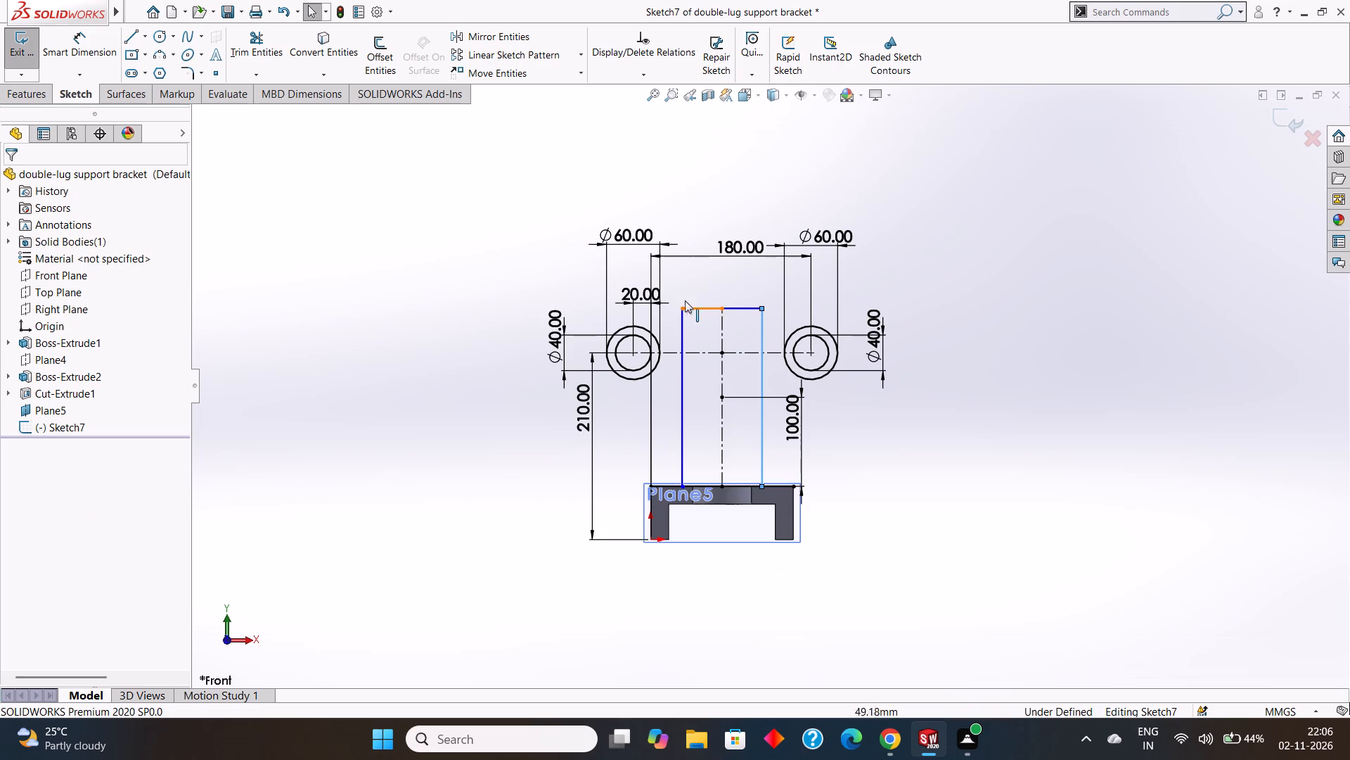
{"action": "left_click", "coordinate": [247, 46]}
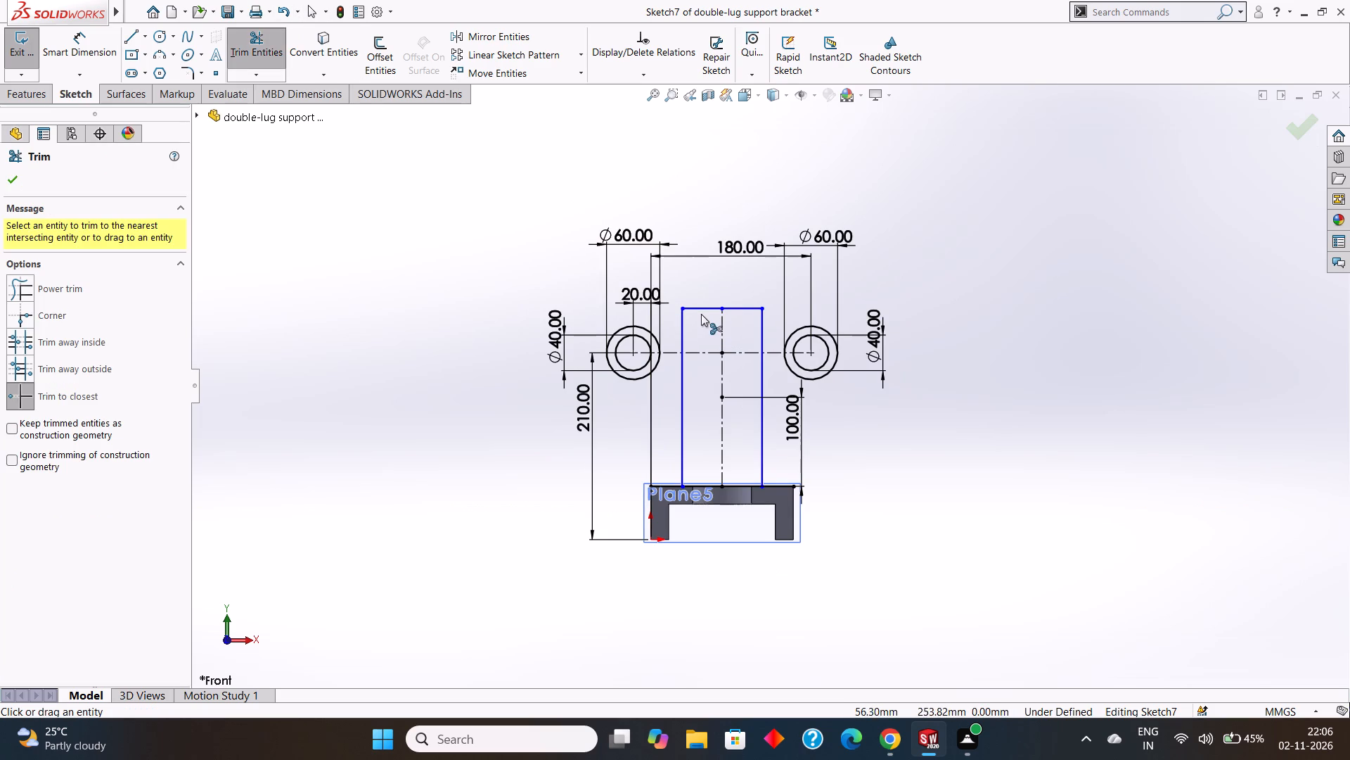
{"action": "left_click", "coordinate": [702, 306]}
{"action": "left_click", "coordinate": [733, 309]}
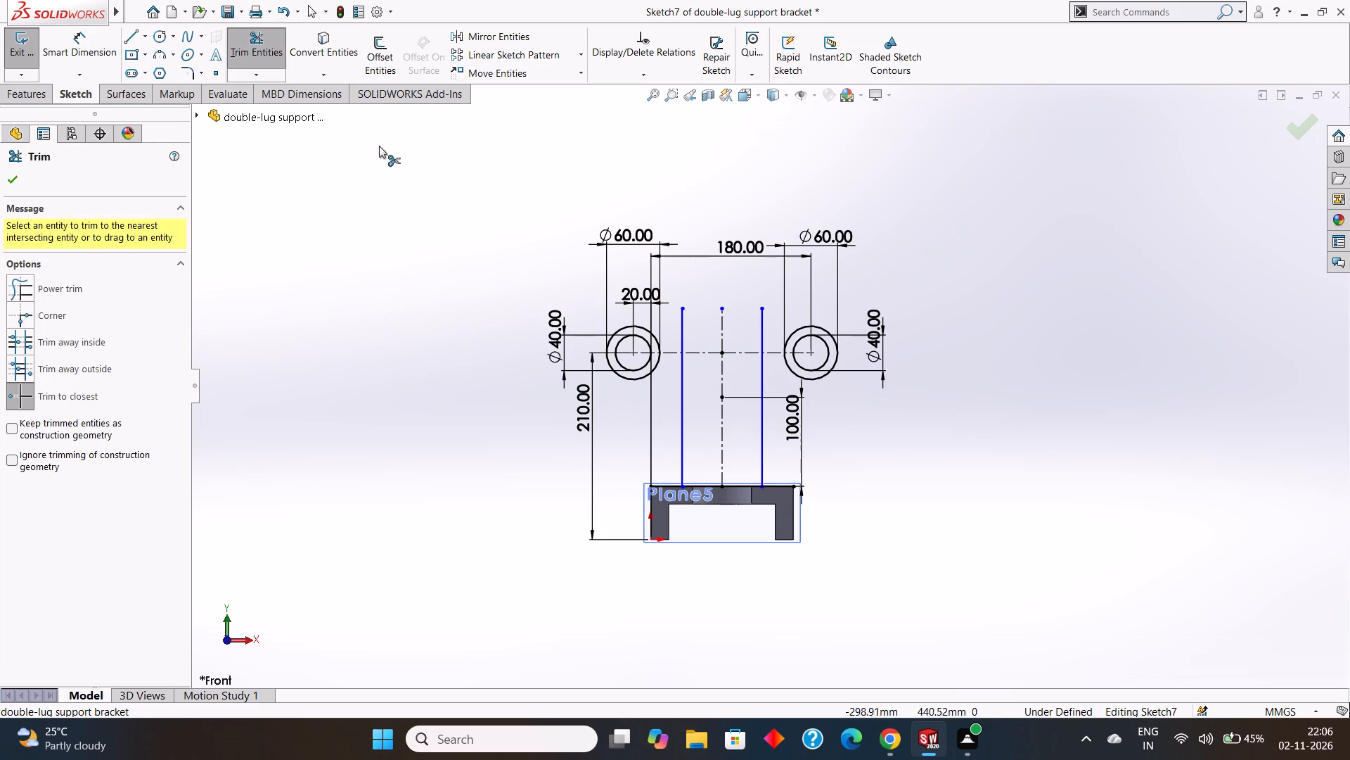
{"action": "left_click", "coordinate": [20, 172]}
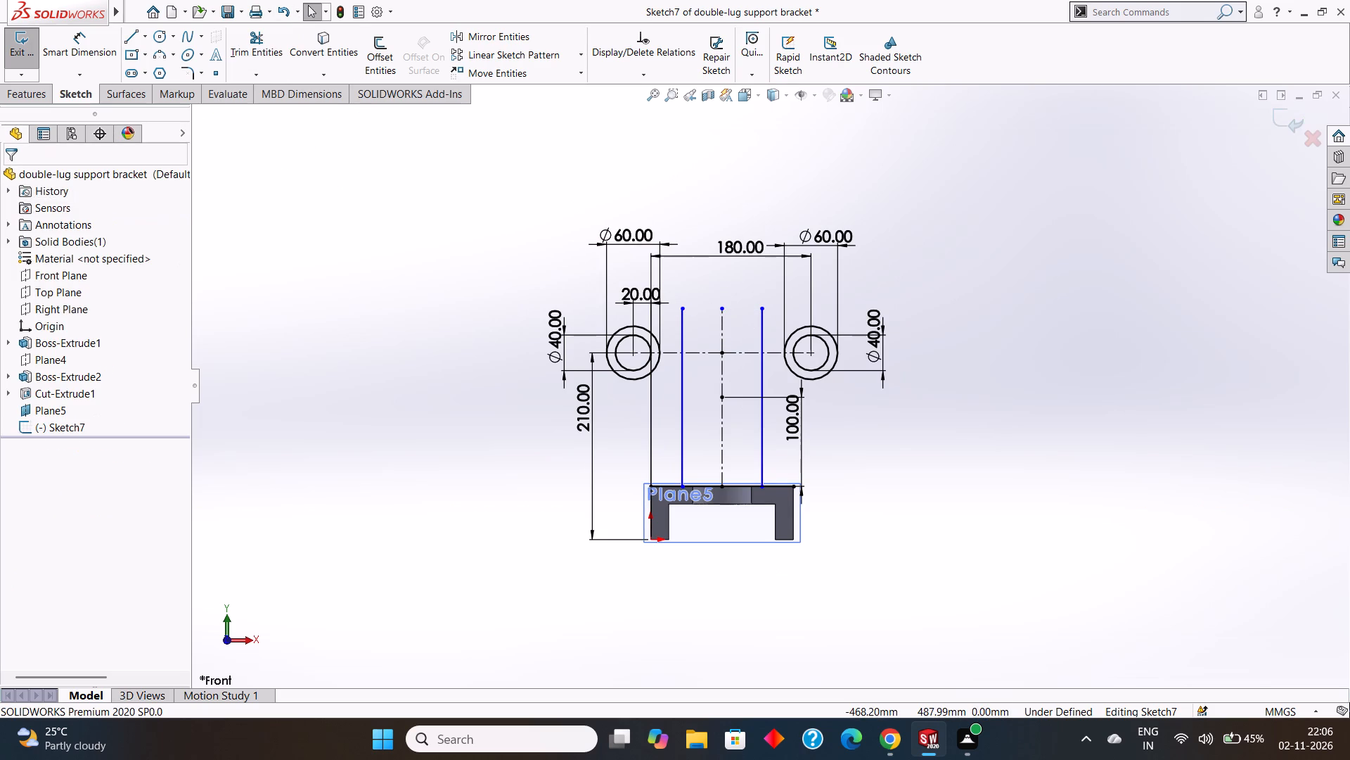
Draw a single 90 mm horizontal line joining the upper ends of the two vertical lines.
{"action": "left_click", "coordinate": [125, 43]}
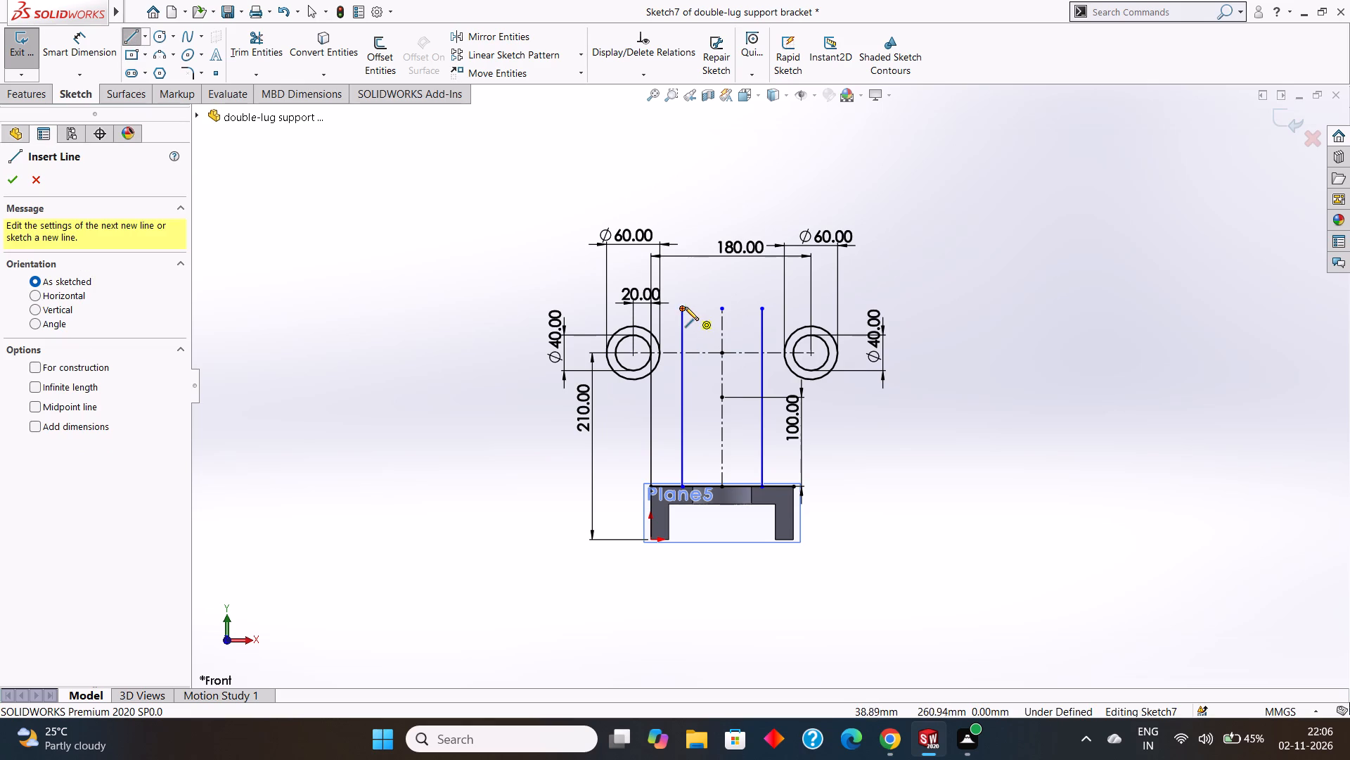
{"action": "left_click", "coordinate": [684, 307]}
{"action": "left_click", "coordinate": [761, 307]}
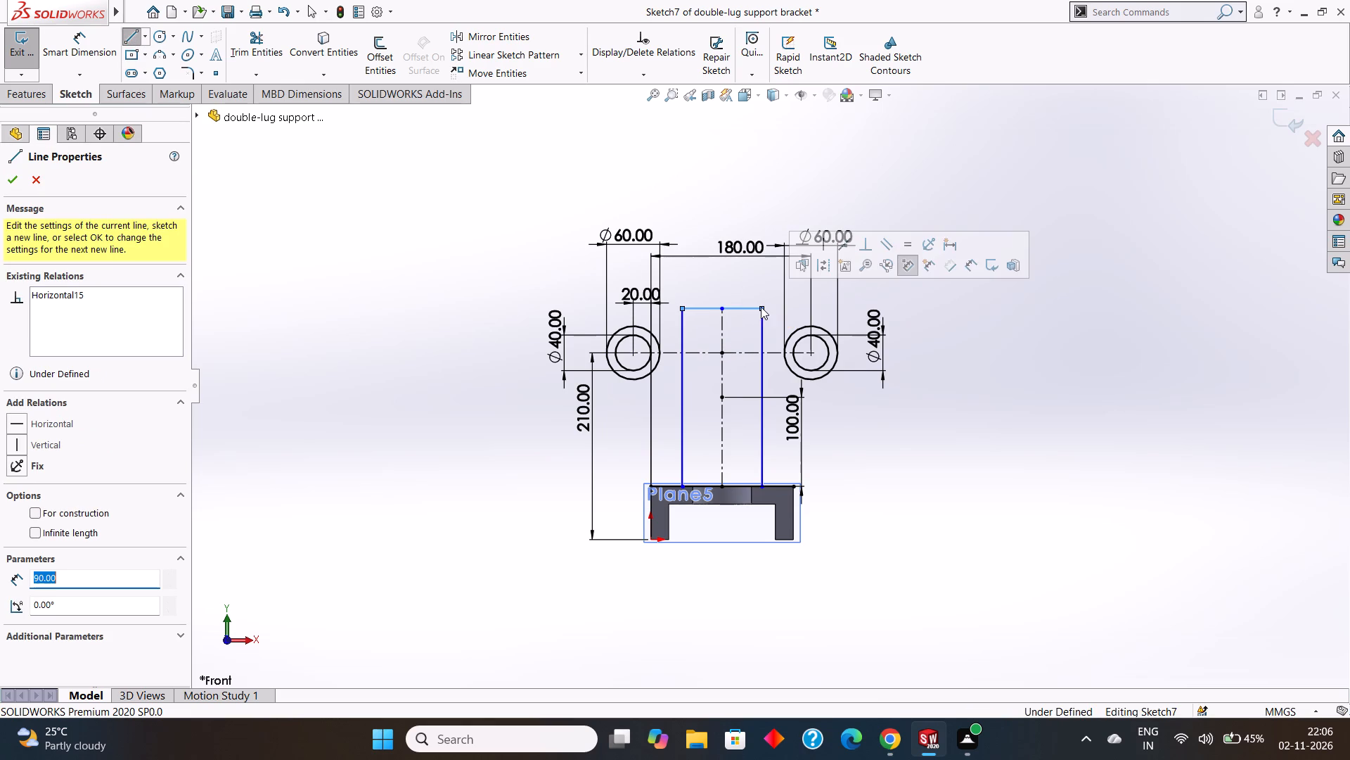
{"action": "key", "text": "Escape"}
{"action": "key", "text": "Escape"}
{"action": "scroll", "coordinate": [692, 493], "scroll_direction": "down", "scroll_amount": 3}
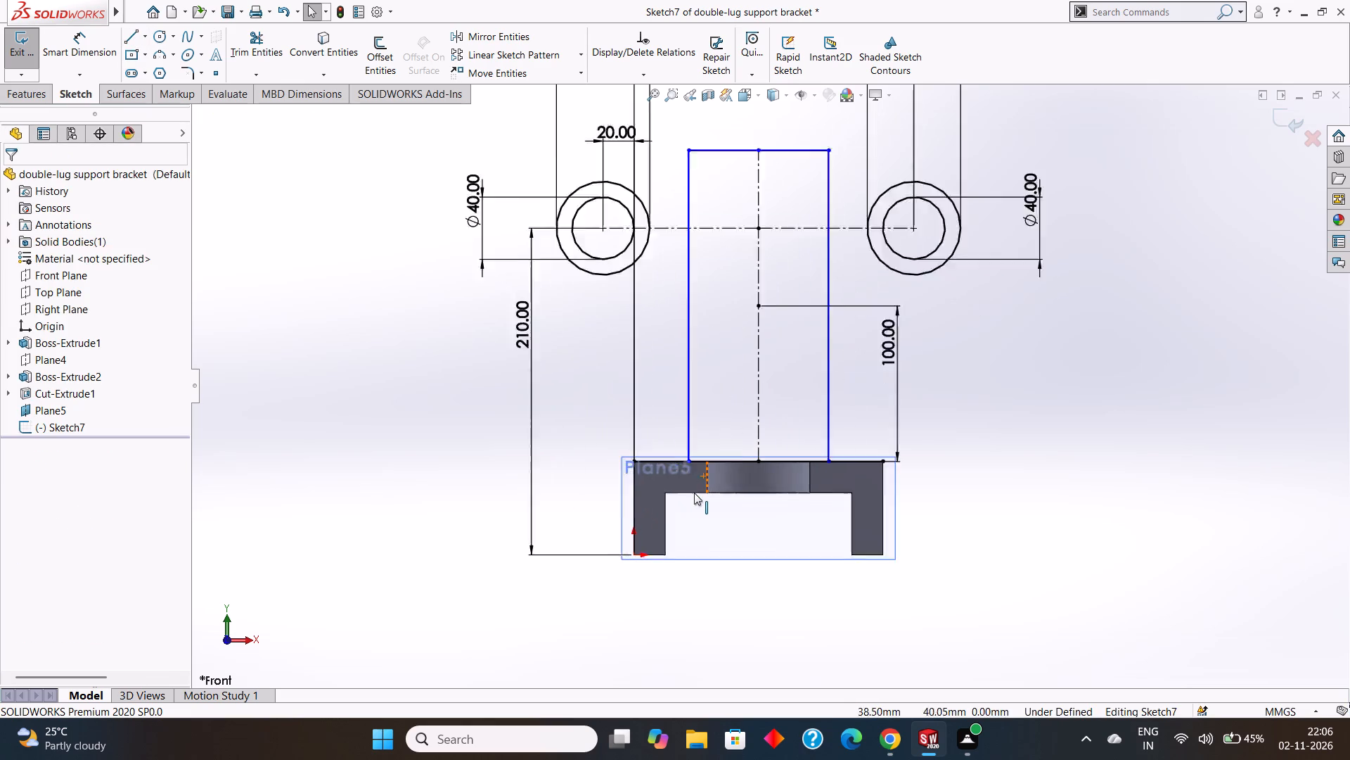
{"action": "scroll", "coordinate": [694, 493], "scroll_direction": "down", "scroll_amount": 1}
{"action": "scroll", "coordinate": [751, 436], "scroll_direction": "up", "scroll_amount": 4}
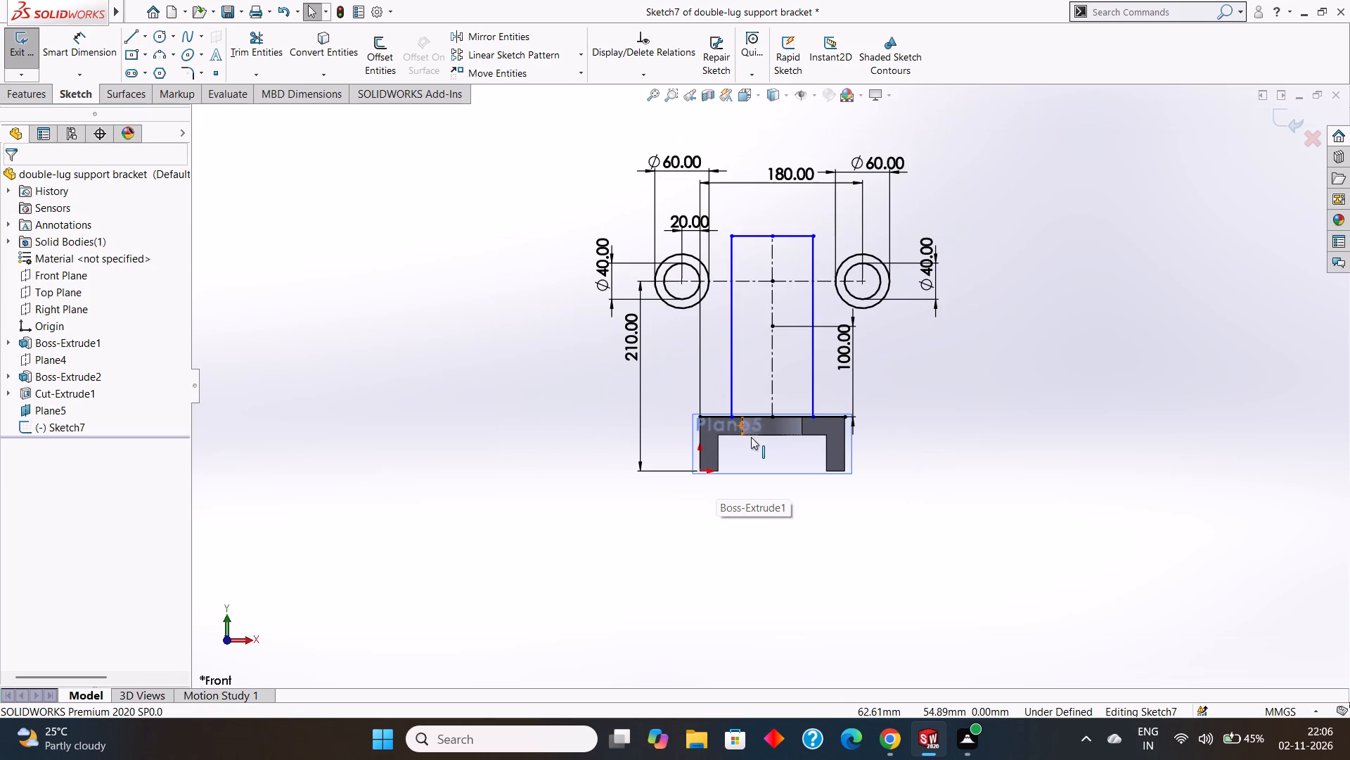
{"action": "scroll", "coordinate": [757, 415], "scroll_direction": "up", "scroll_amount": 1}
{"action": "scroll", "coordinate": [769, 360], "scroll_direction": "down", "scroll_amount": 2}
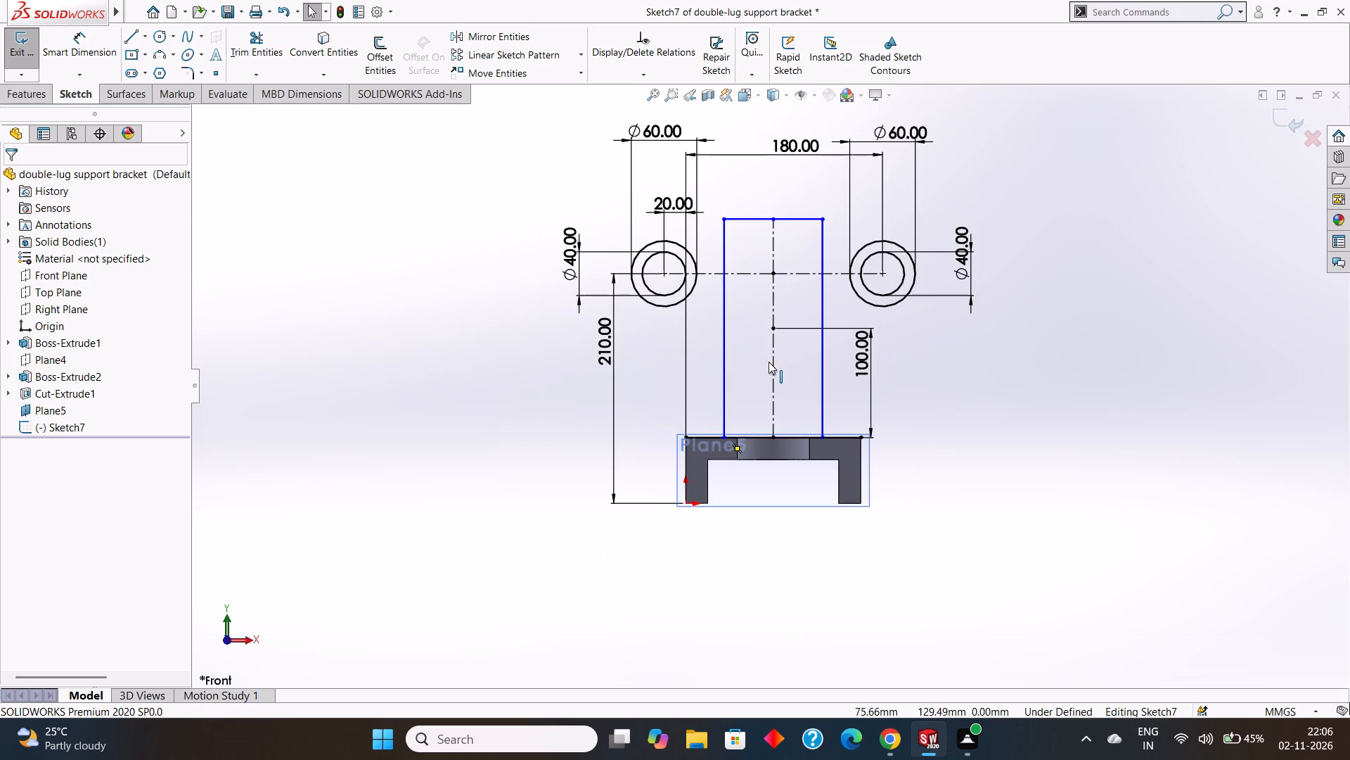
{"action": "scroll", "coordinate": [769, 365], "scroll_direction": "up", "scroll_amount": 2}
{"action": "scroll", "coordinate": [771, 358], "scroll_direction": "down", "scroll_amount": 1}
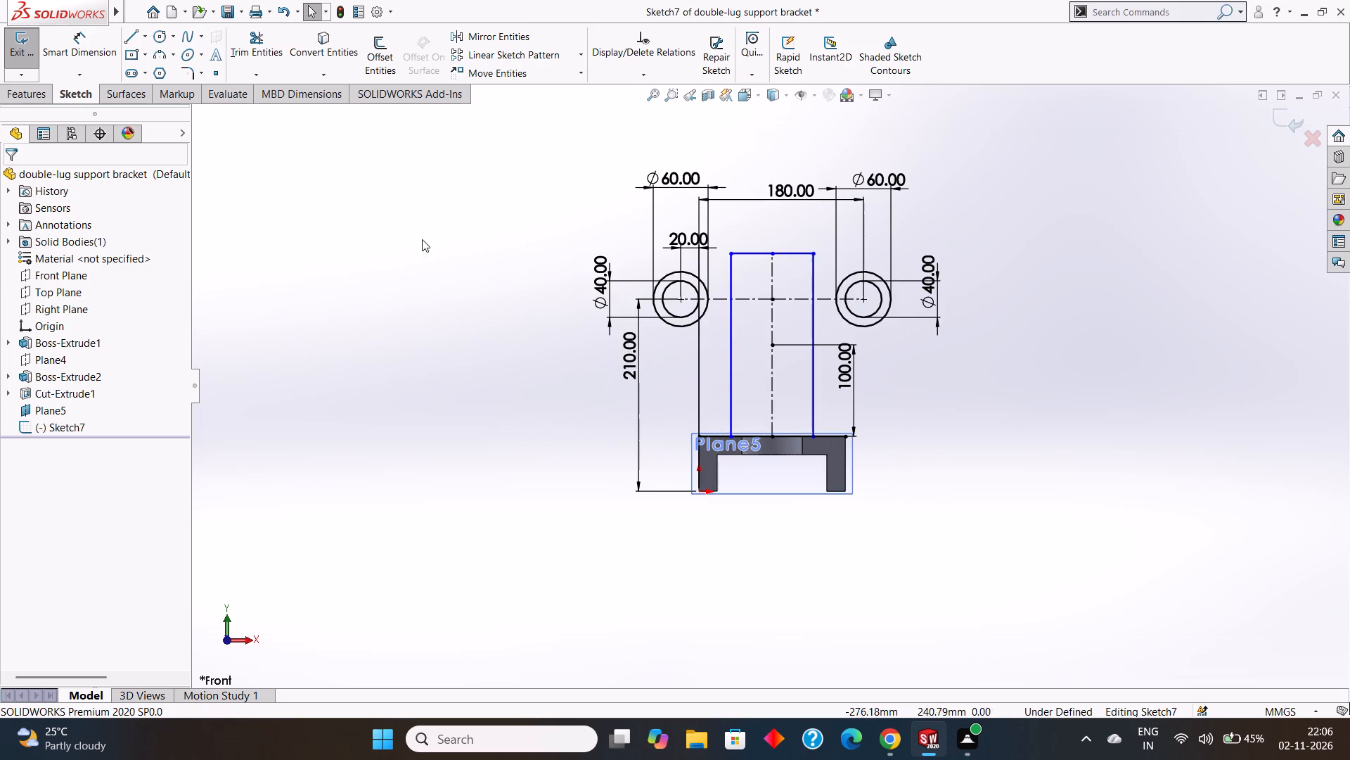
Apply a 20 mm sketch fillet between the left vertical line and the base line, accepting deletion of the corner's relations.
{"action": "left_click", "coordinate": [201, 72]}
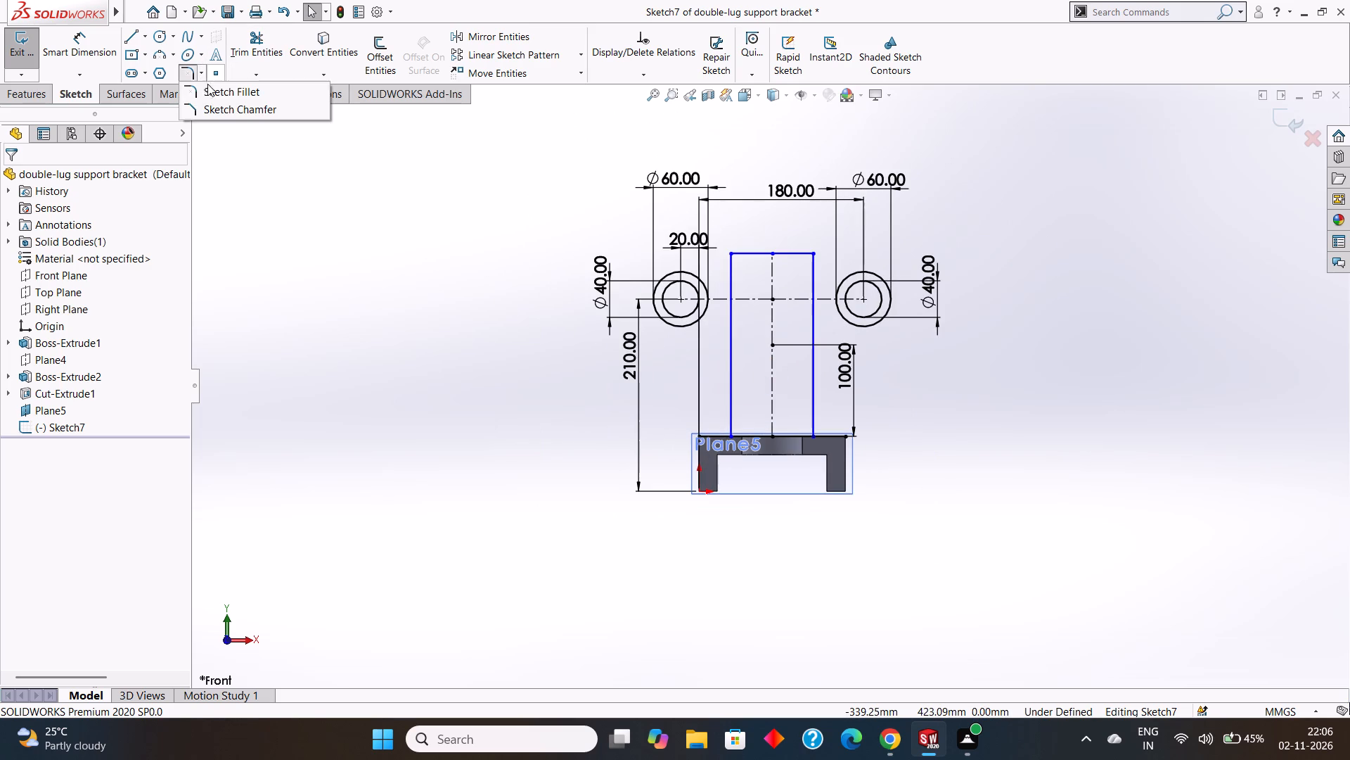
{"action": "left_click", "coordinate": [213, 95]}
{"action": "scroll", "coordinate": [756, 417], "scroll_direction": "down", "scroll_amount": 2}
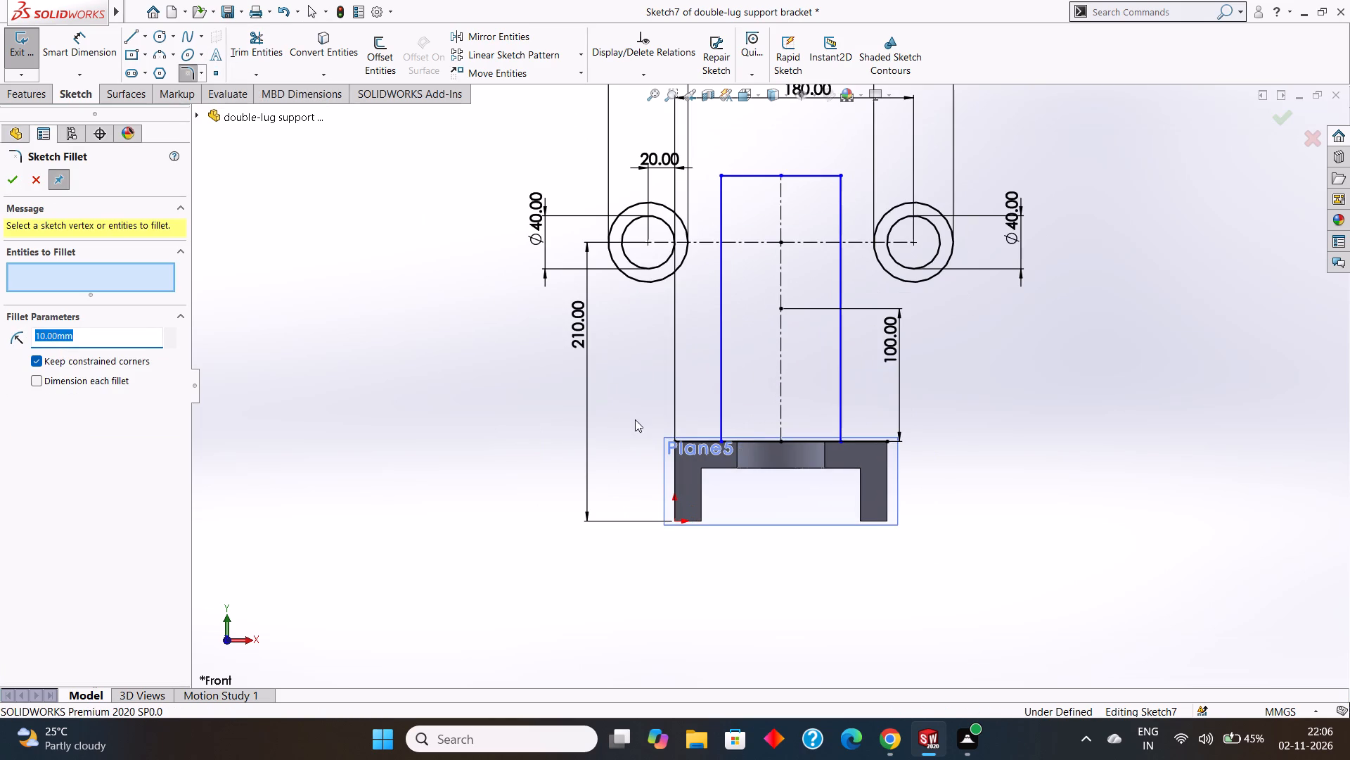
{"action": "key", "text": "BackSpace"}
{"action": "type", "text": "20"}
{"action": "key", "text": "Return"}
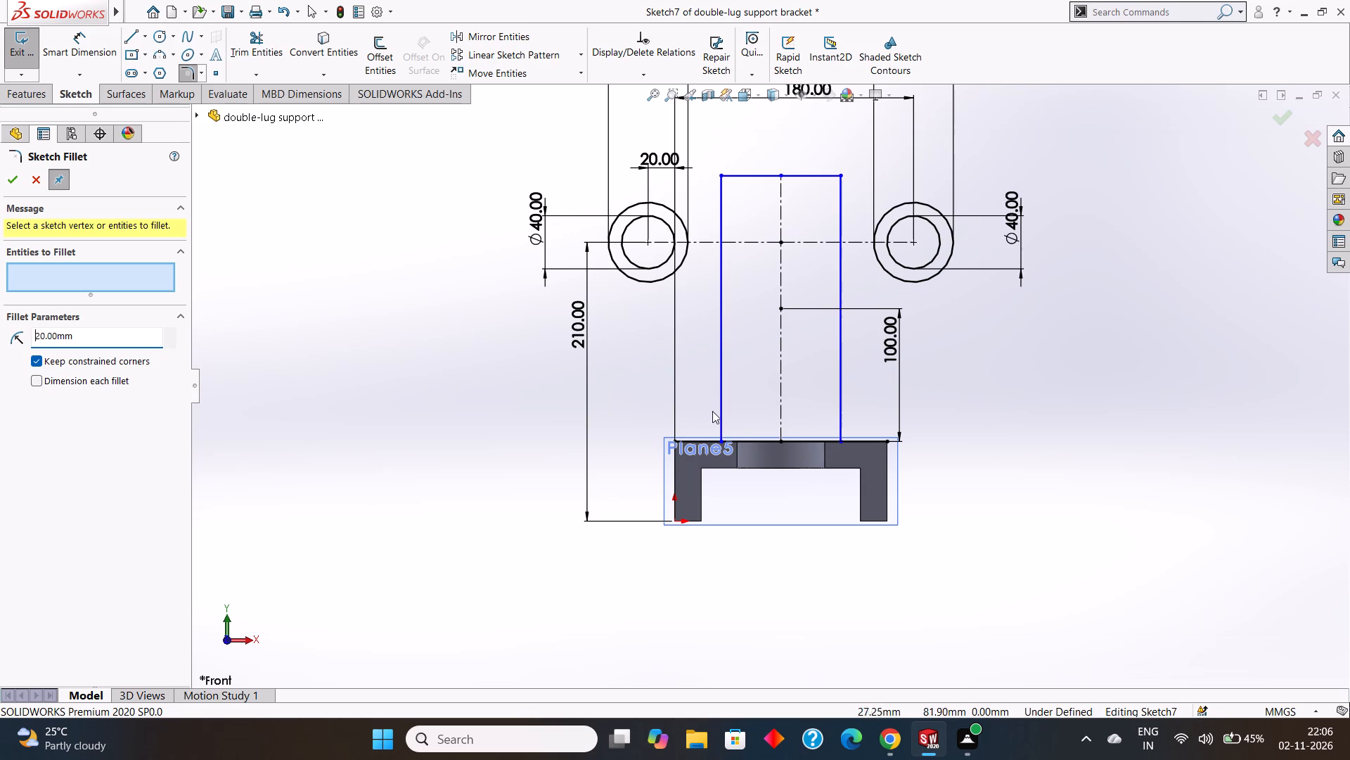
{"action": "left_click", "coordinate": [718, 398]}
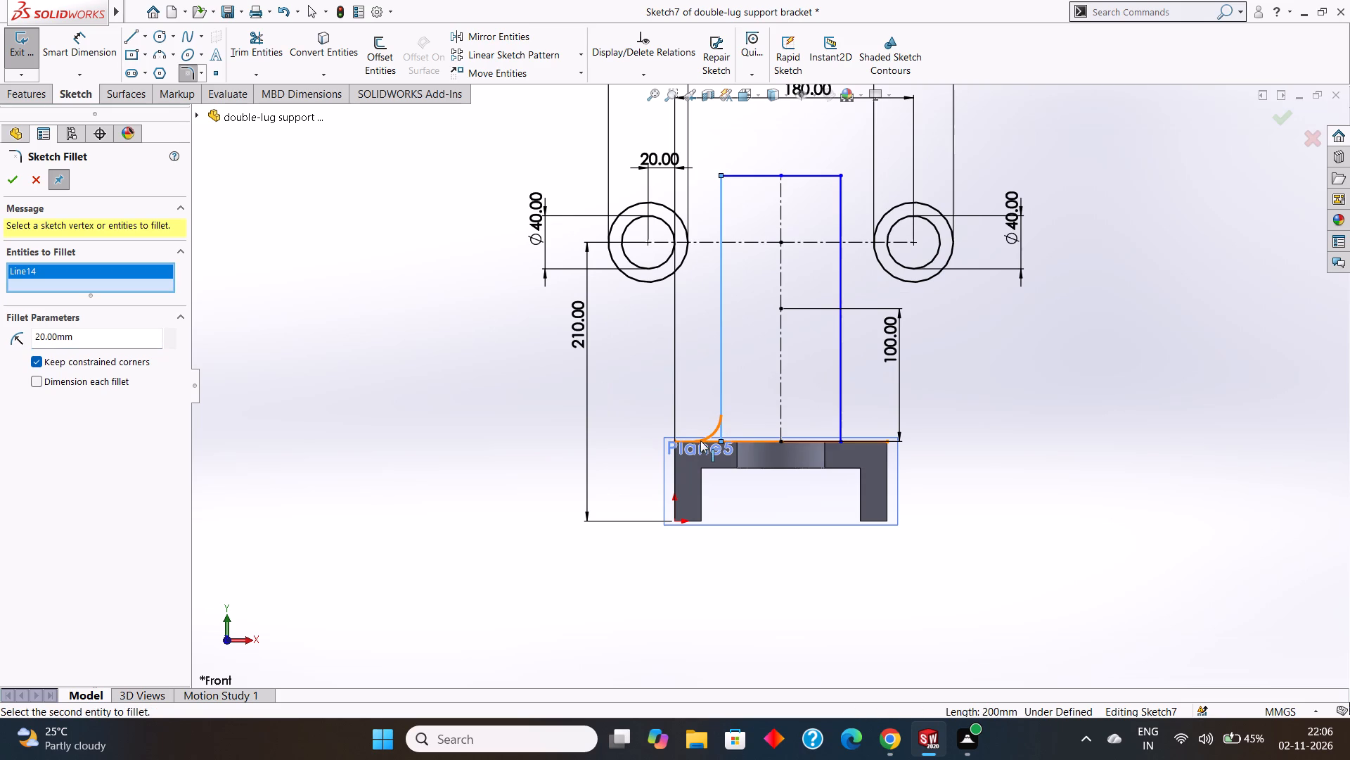
{"action": "left_click", "coordinate": [700, 441]}
{"action": "left_click", "coordinate": [719, 386]}
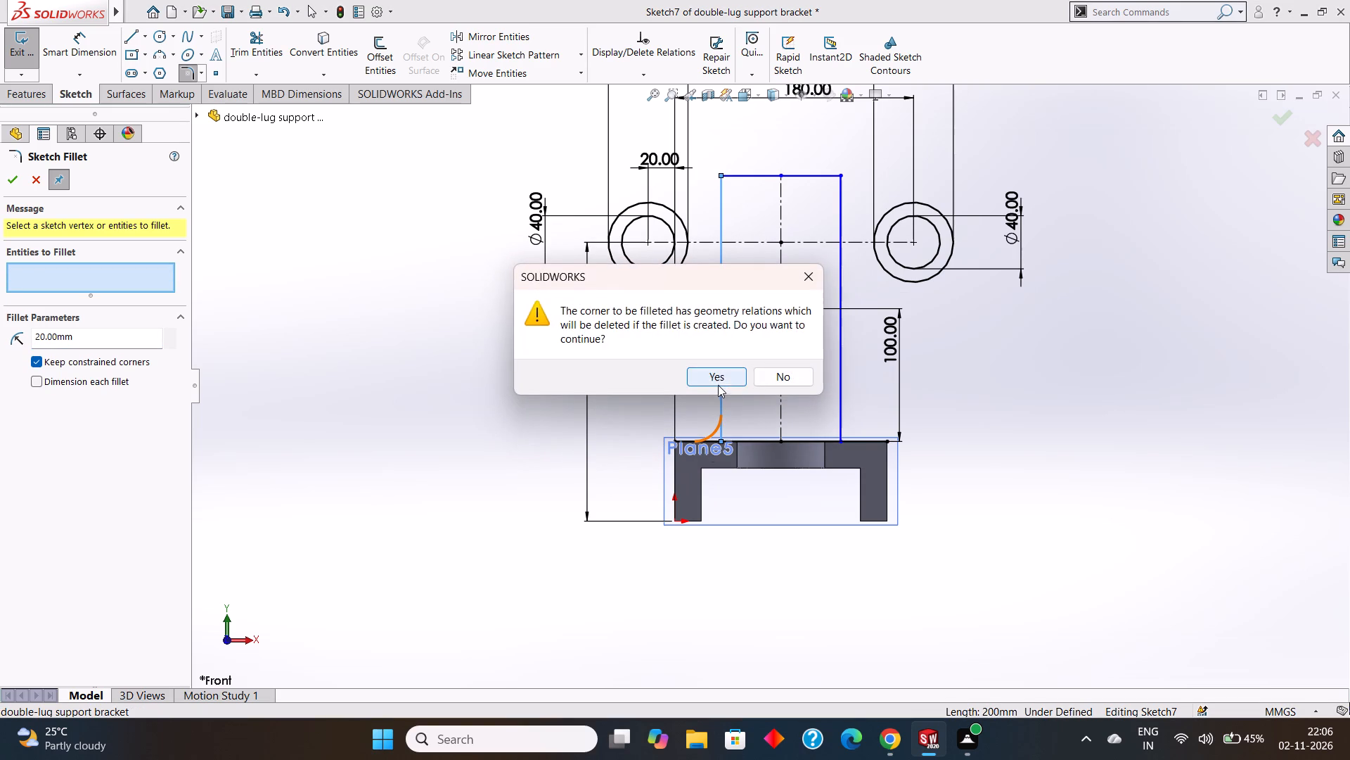
{"action": "left_click", "coordinate": [716, 378]}
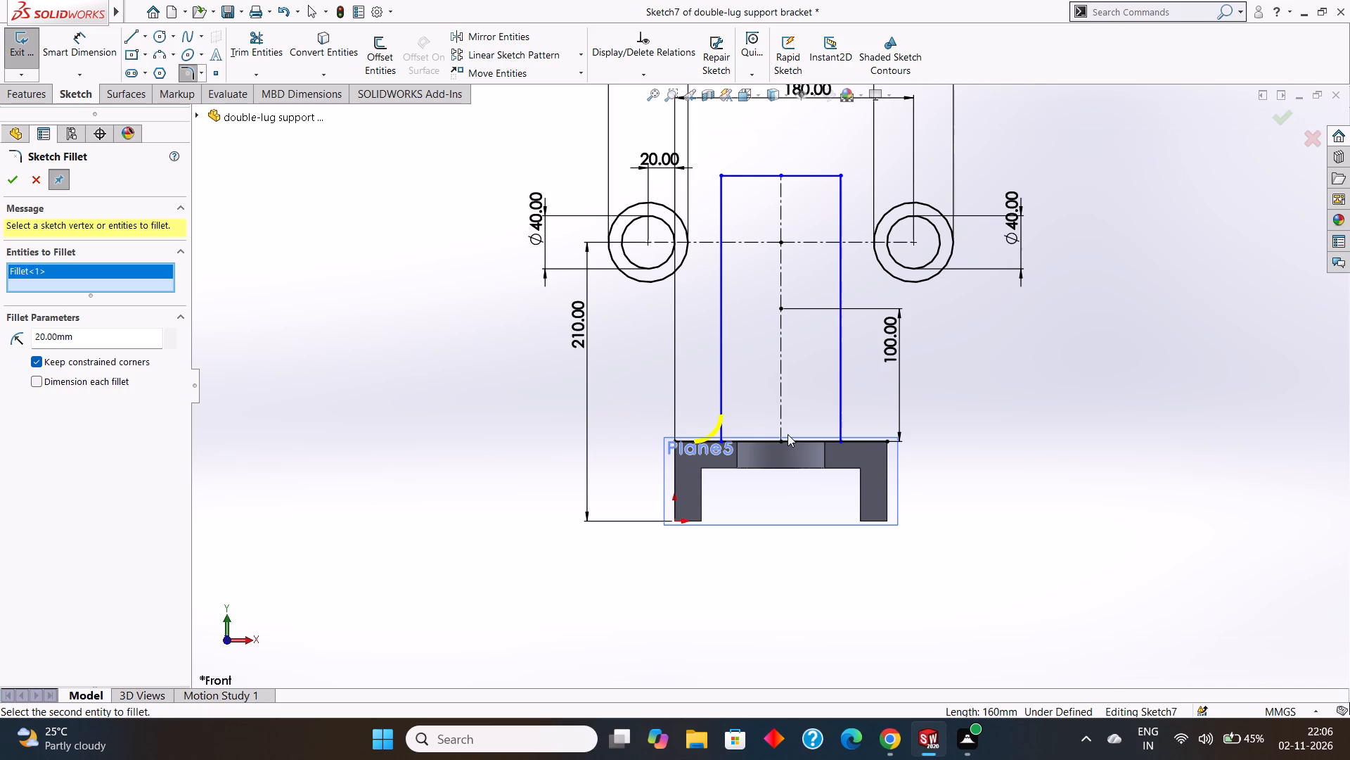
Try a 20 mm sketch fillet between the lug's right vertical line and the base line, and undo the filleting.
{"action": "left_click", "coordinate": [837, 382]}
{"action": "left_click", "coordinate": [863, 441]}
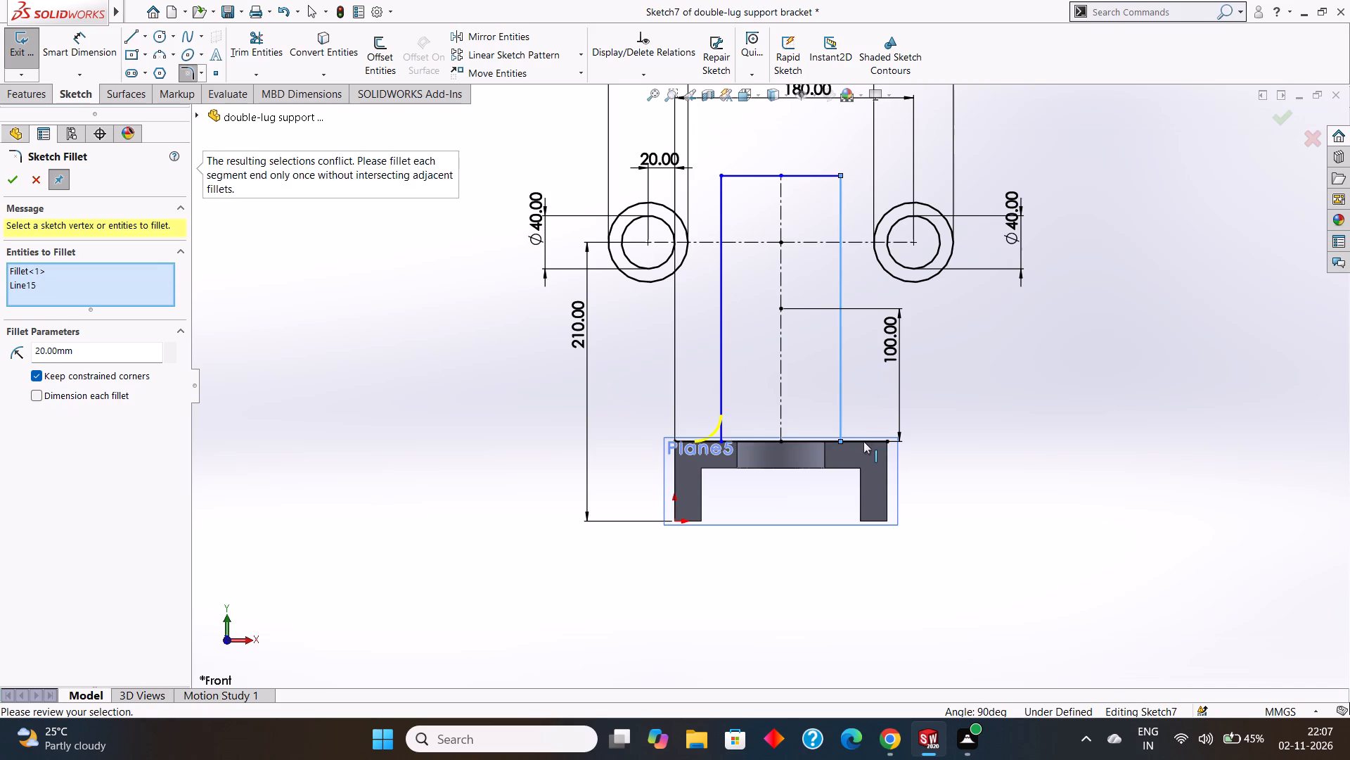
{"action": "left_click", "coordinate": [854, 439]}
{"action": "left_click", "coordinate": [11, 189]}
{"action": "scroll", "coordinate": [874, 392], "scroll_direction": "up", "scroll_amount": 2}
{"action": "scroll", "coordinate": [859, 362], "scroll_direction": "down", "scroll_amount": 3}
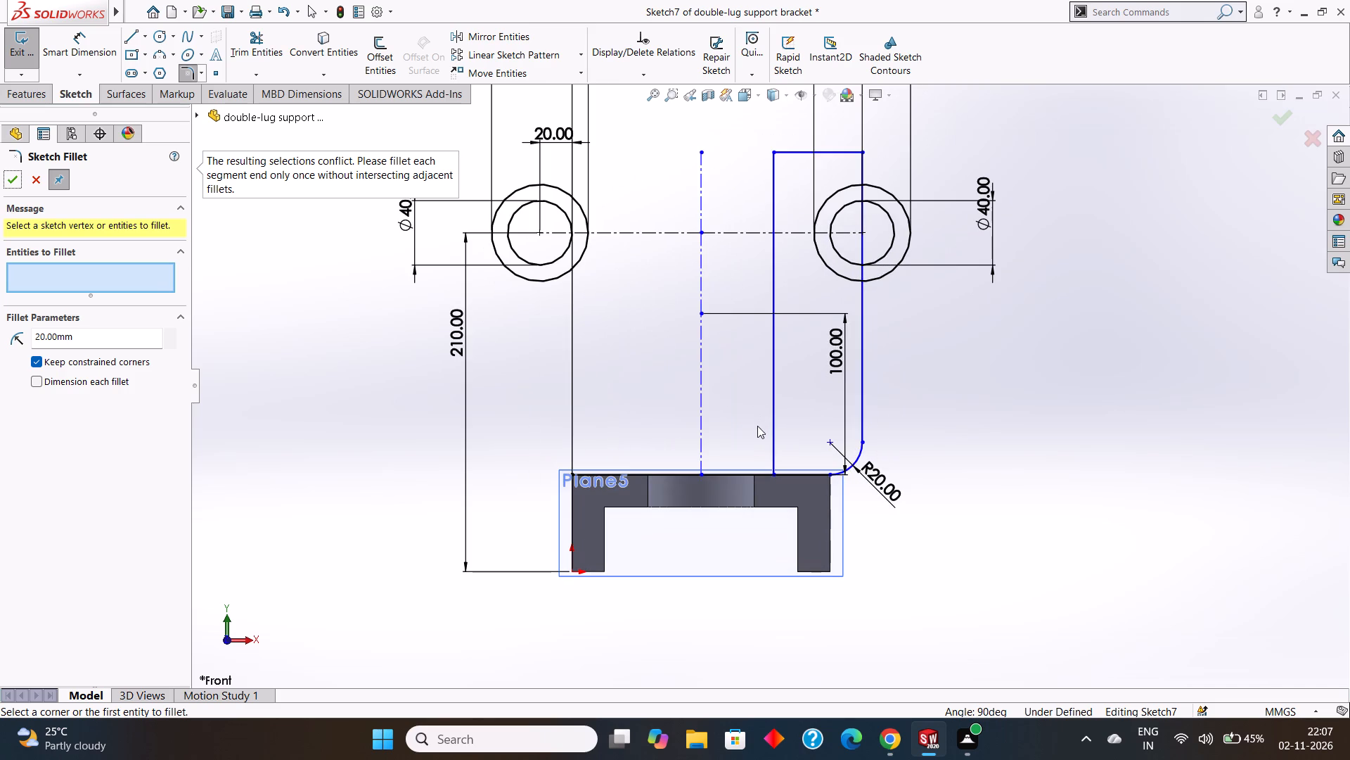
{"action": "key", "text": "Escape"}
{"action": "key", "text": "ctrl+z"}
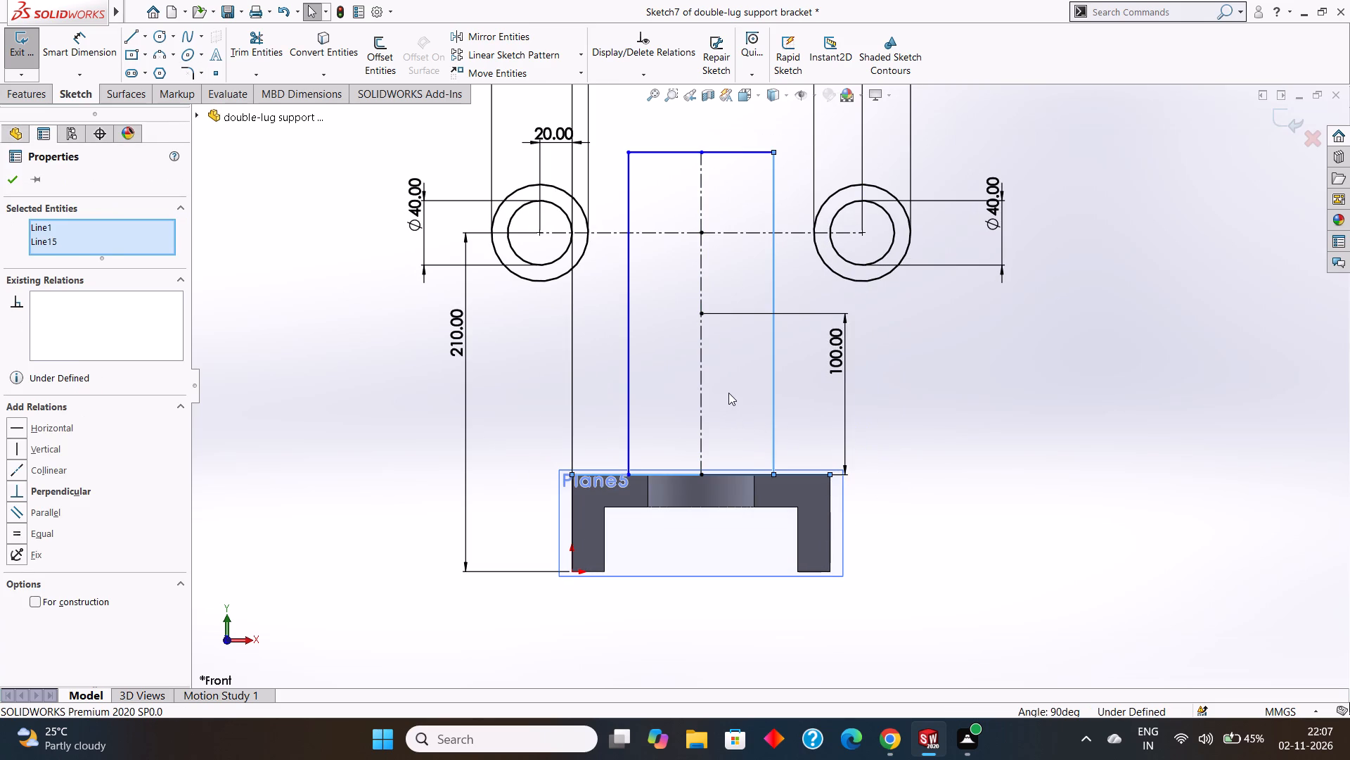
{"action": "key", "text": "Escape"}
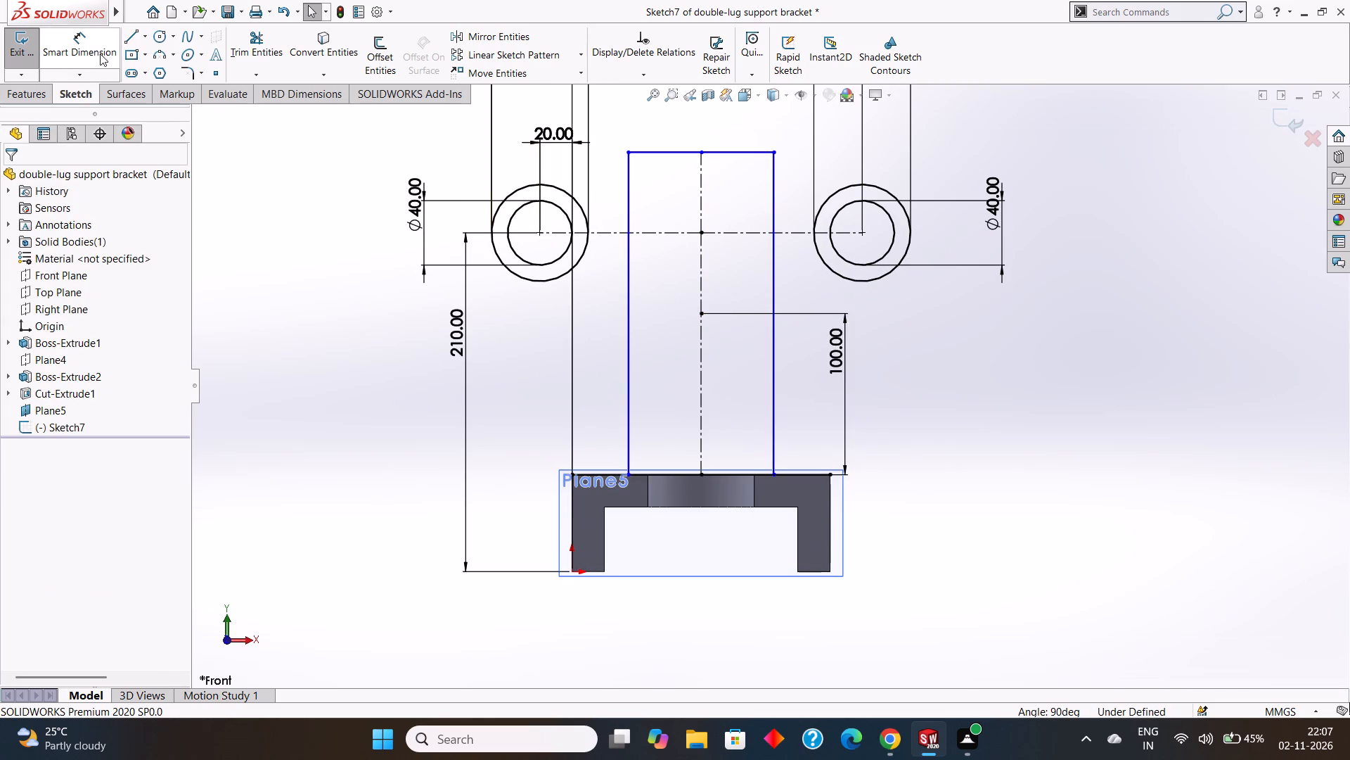
Dimension the lug's upper-left corner from the origin at 260 mm vertically and 35 mm horizontally.
{"action": "left_click", "coordinate": [78, 46]}
{"action": "scroll", "coordinate": [655, 285], "scroll_direction": "up", "scroll_amount": 2}
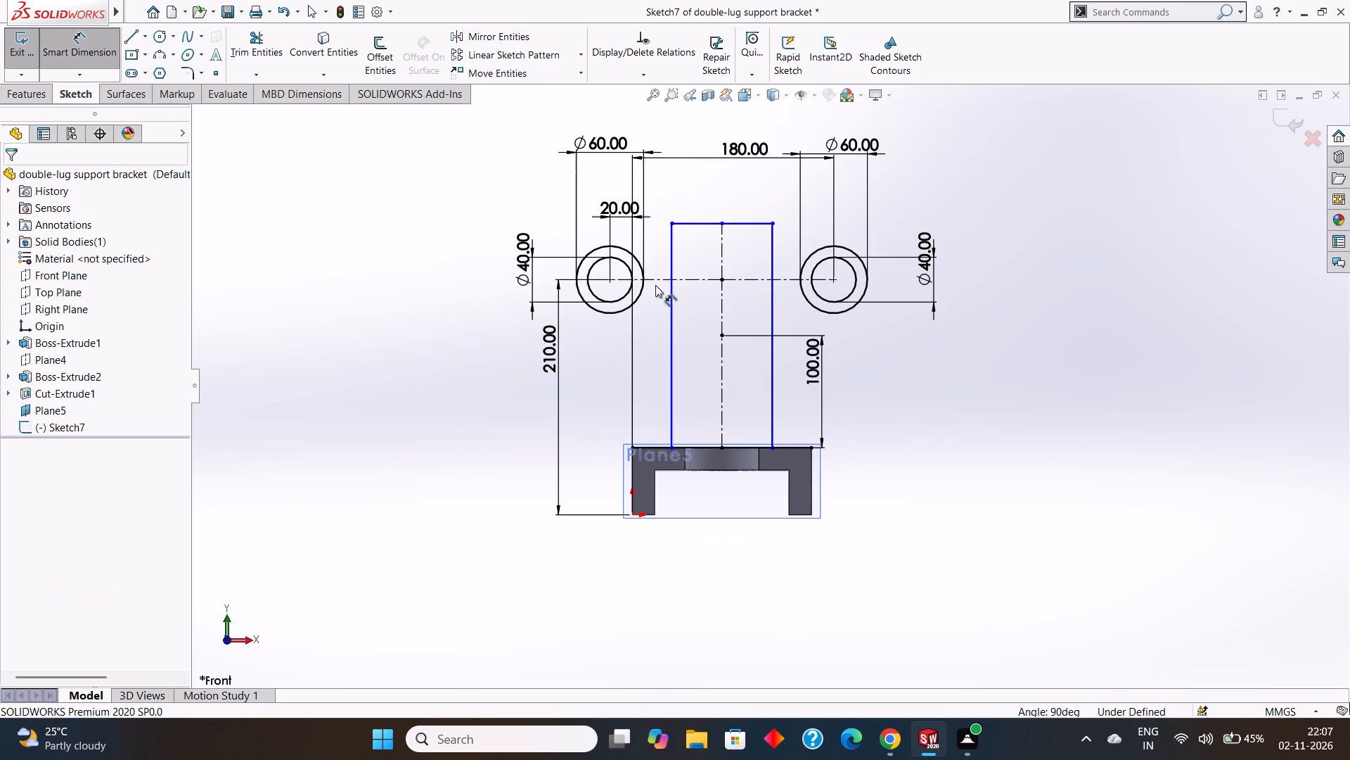
{"action": "left_click", "coordinate": [633, 515]}
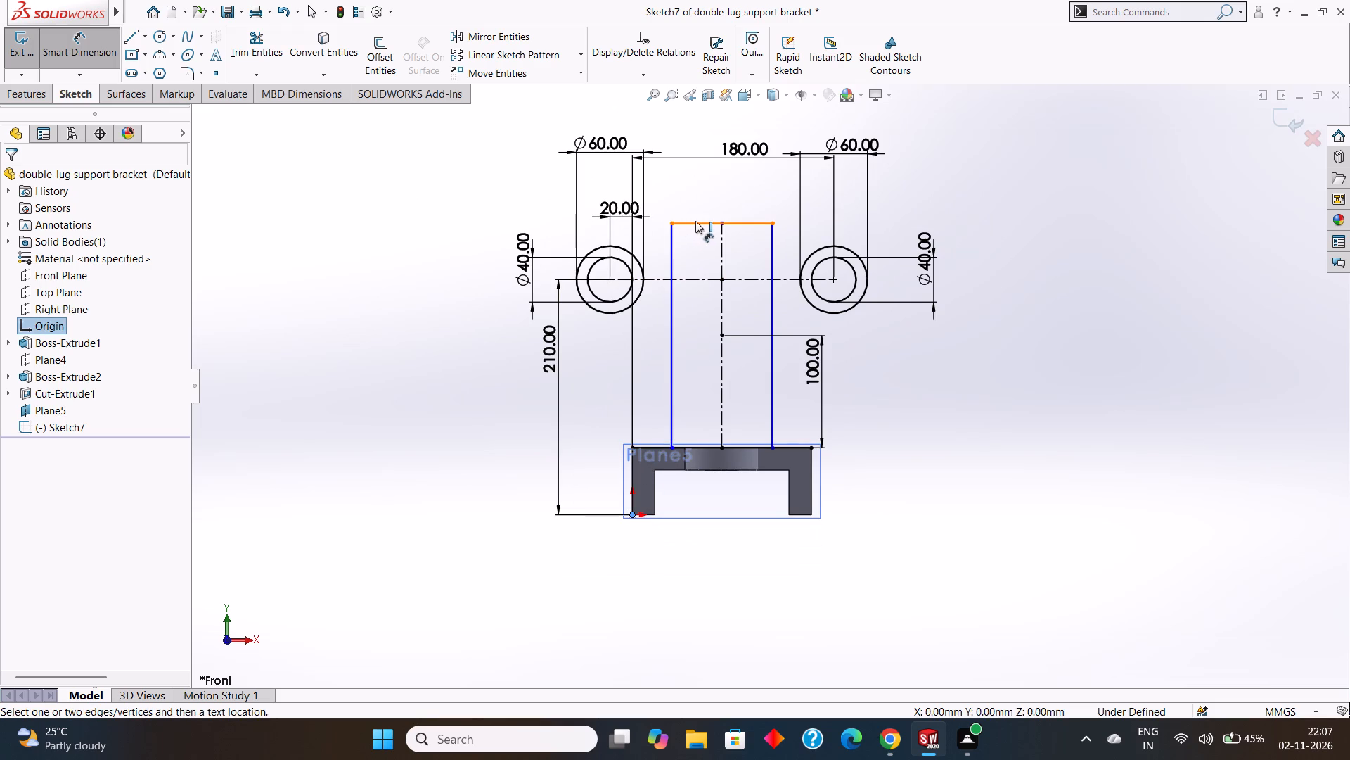
{"action": "left_click", "coordinate": [672, 222]}
{"action": "left_click", "coordinate": [444, 274]}
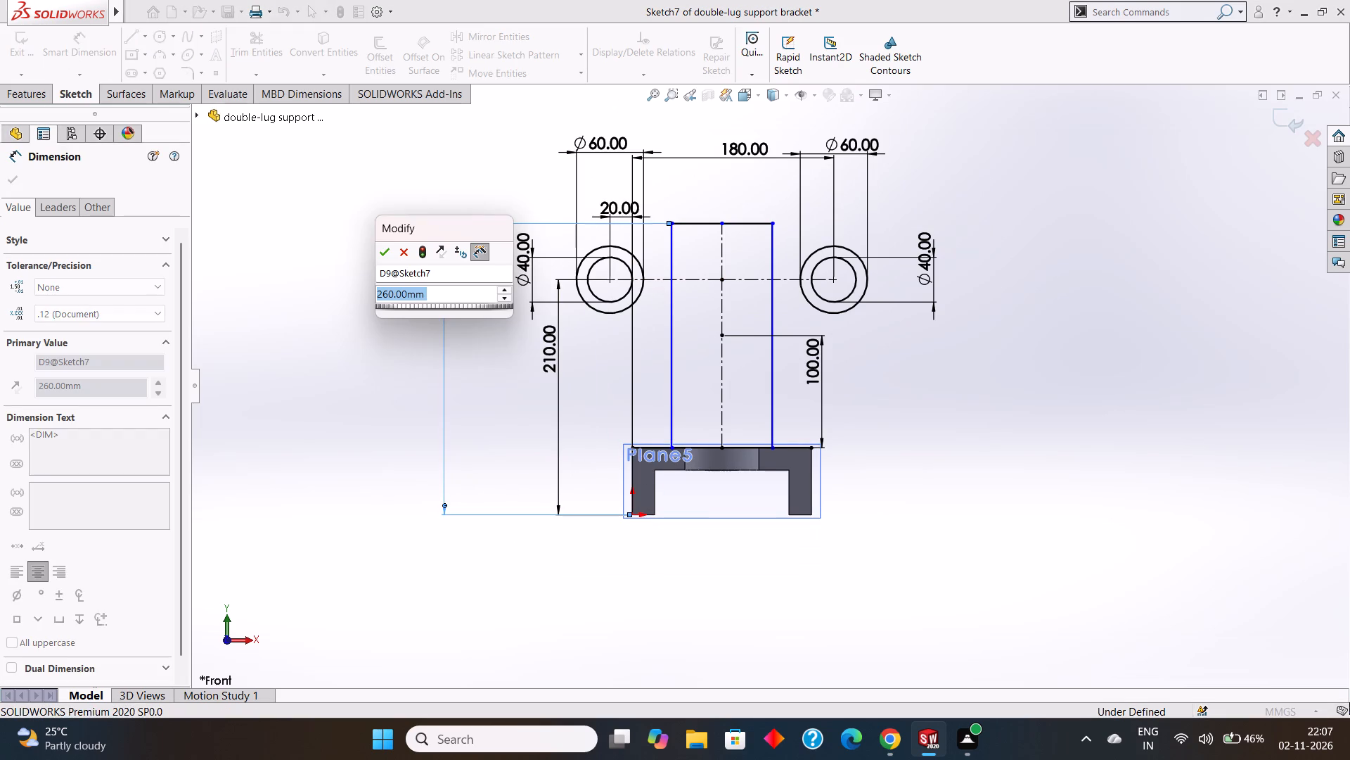
{"action": "left_click", "coordinate": [380, 254]}
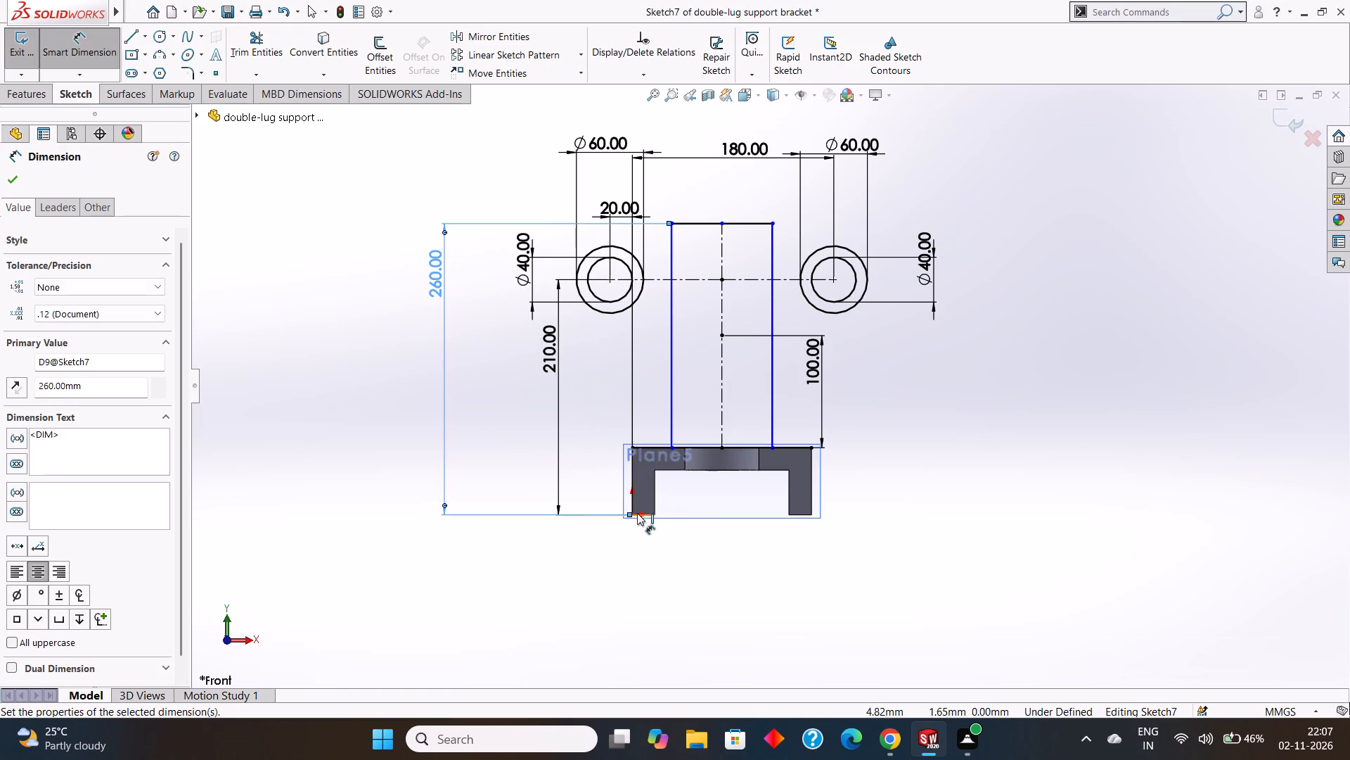
{"action": "left_click", "coordinate": [634, 516]}
{"action": "left_click", "coordinate": [672, 221]}
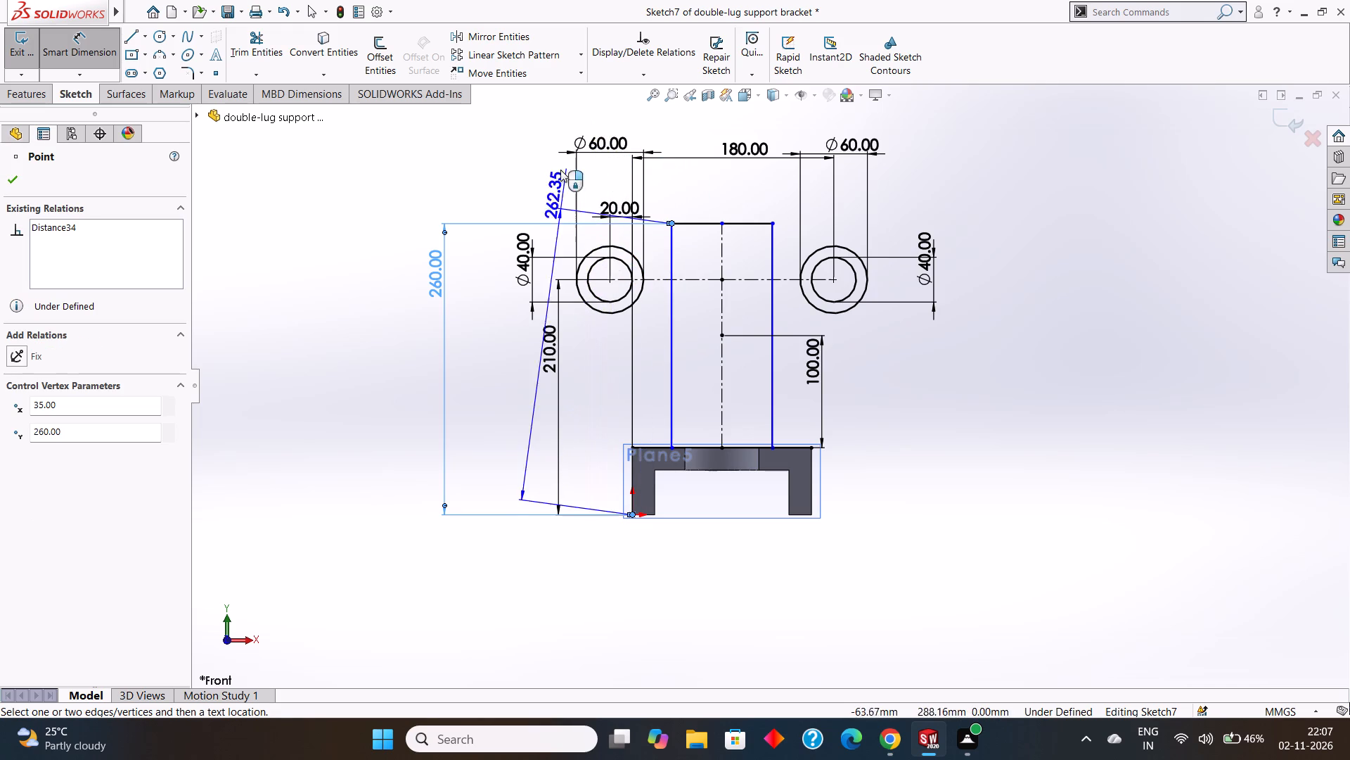
{"action": "left_click", "coordinate": [634, 139]}
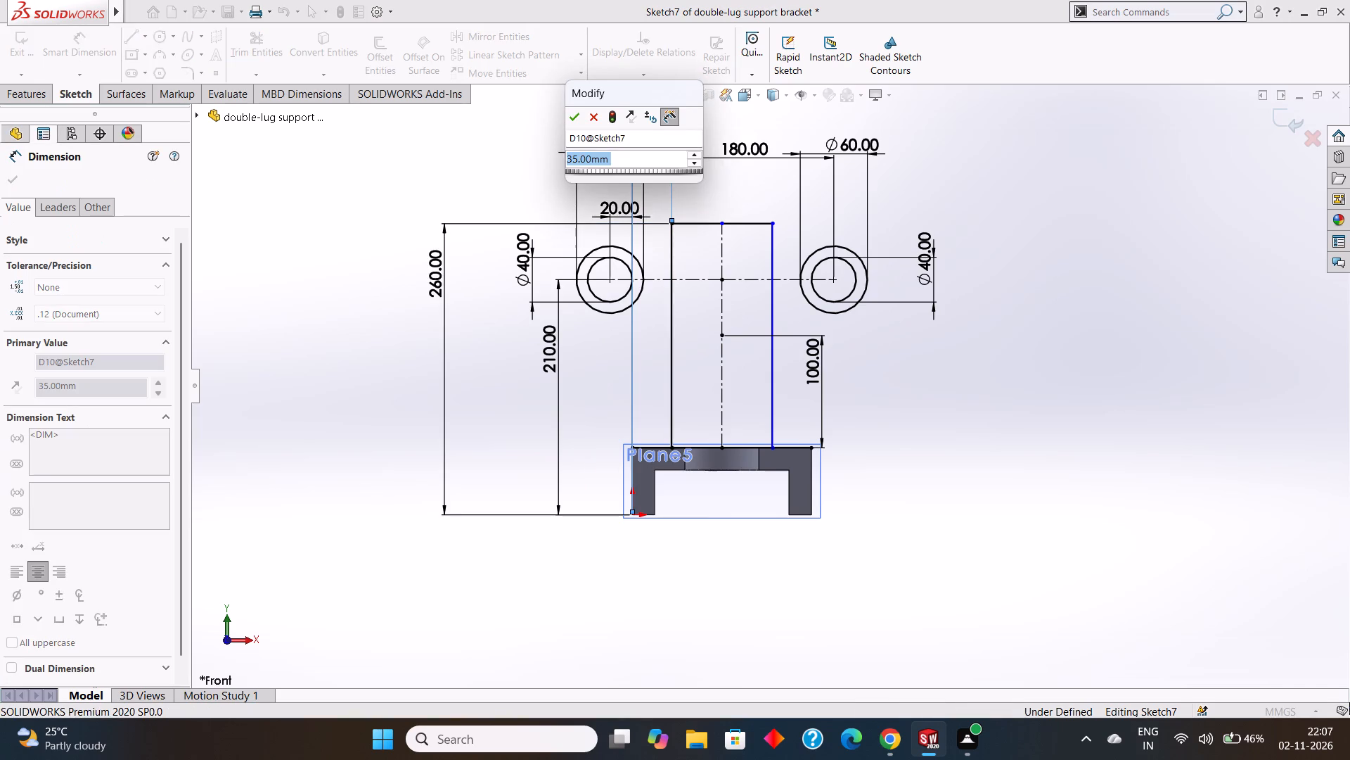
{"action": "left_click", "coordinate": [579, 118]}
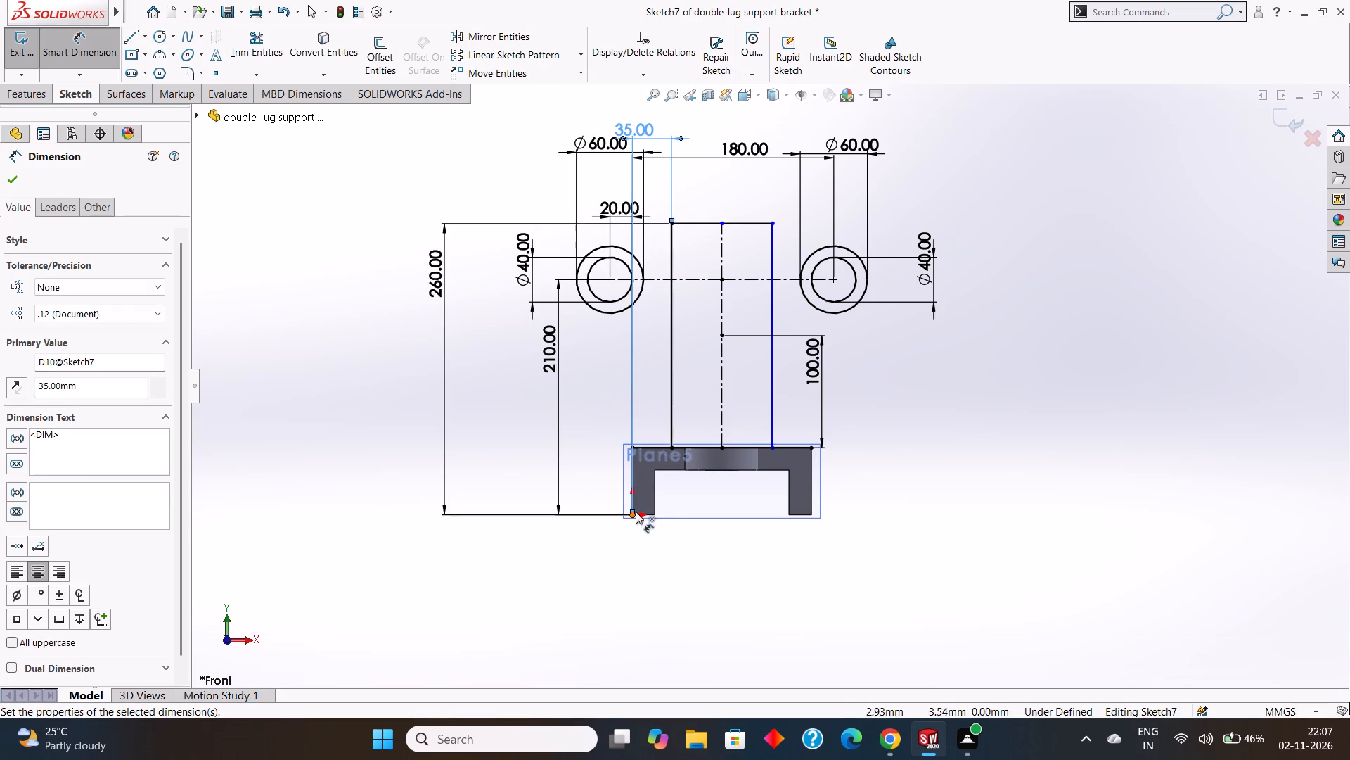
Dimension the lug's upper-right corner at 125 mm horizontally from the origin.
{"action": "left_click", "coordinate": [633, 517]}
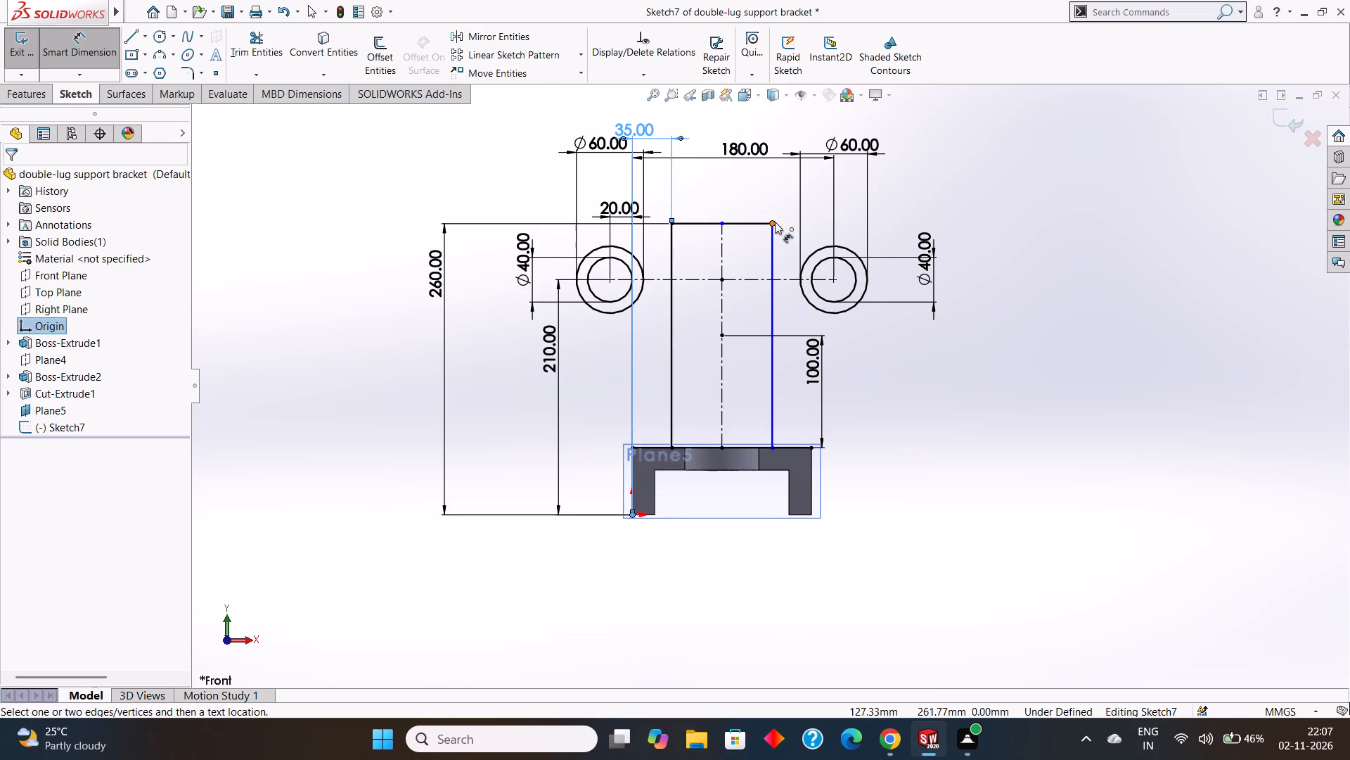
{"action": "left_click", "coordinate": [775, 222]}
{"action": "left_click", "coordinate": [759, 176]}
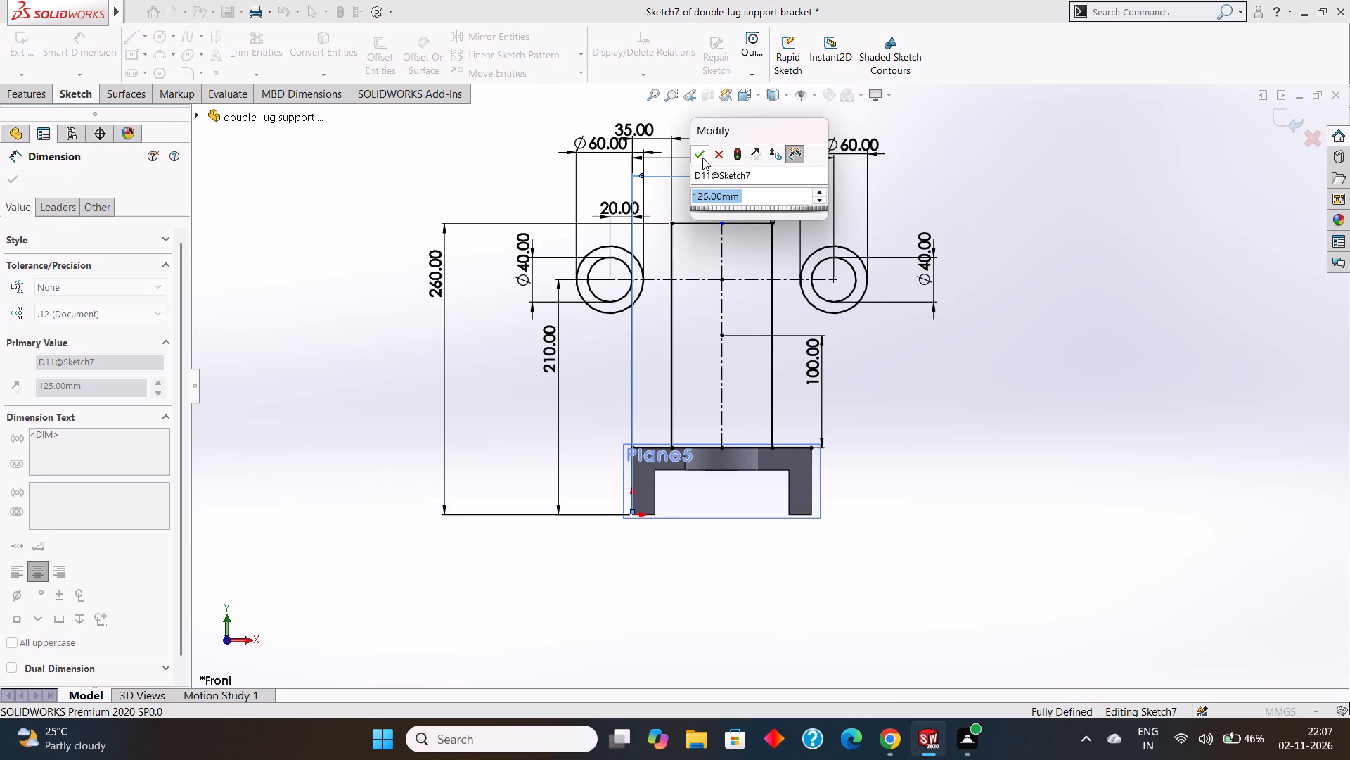
{"action": "left_click", "coordinate": [702, 158]}
{"action": "left_click", "coordinate": [11, 178]}
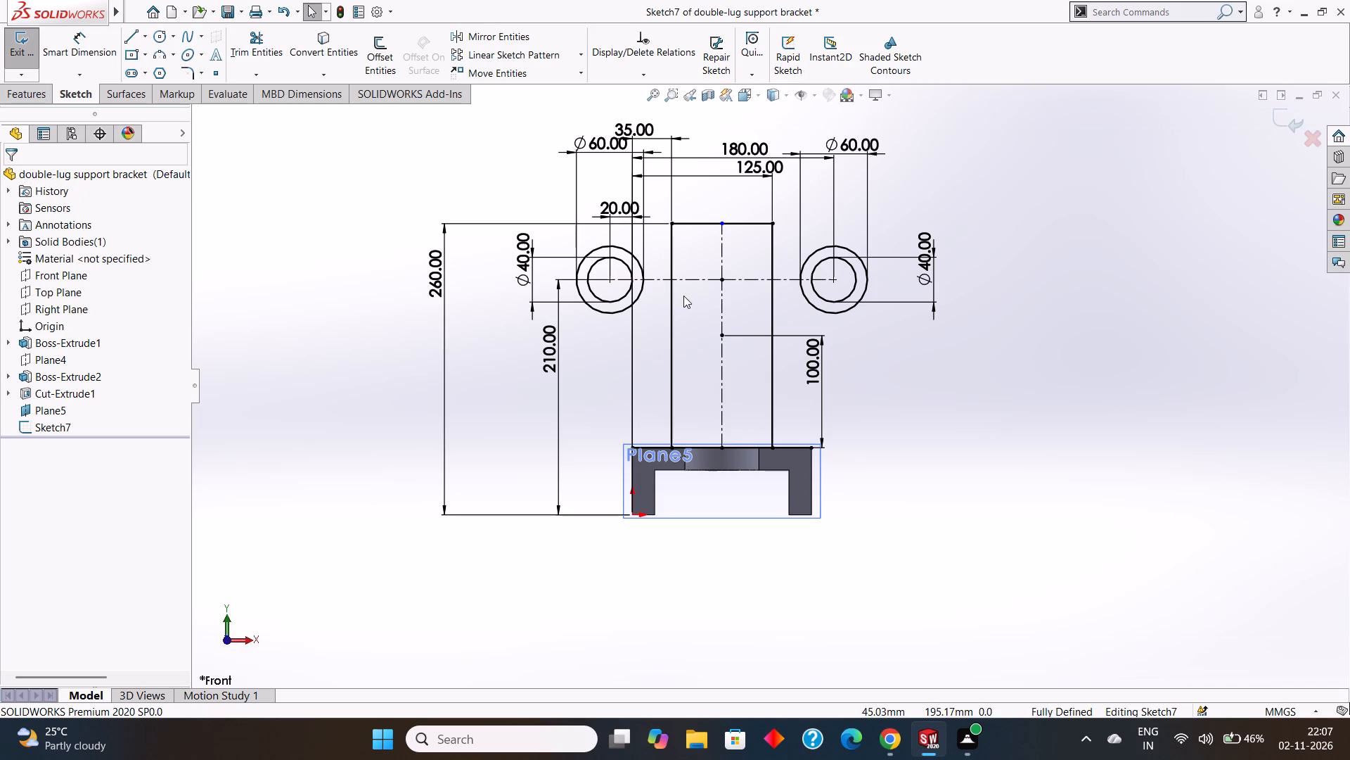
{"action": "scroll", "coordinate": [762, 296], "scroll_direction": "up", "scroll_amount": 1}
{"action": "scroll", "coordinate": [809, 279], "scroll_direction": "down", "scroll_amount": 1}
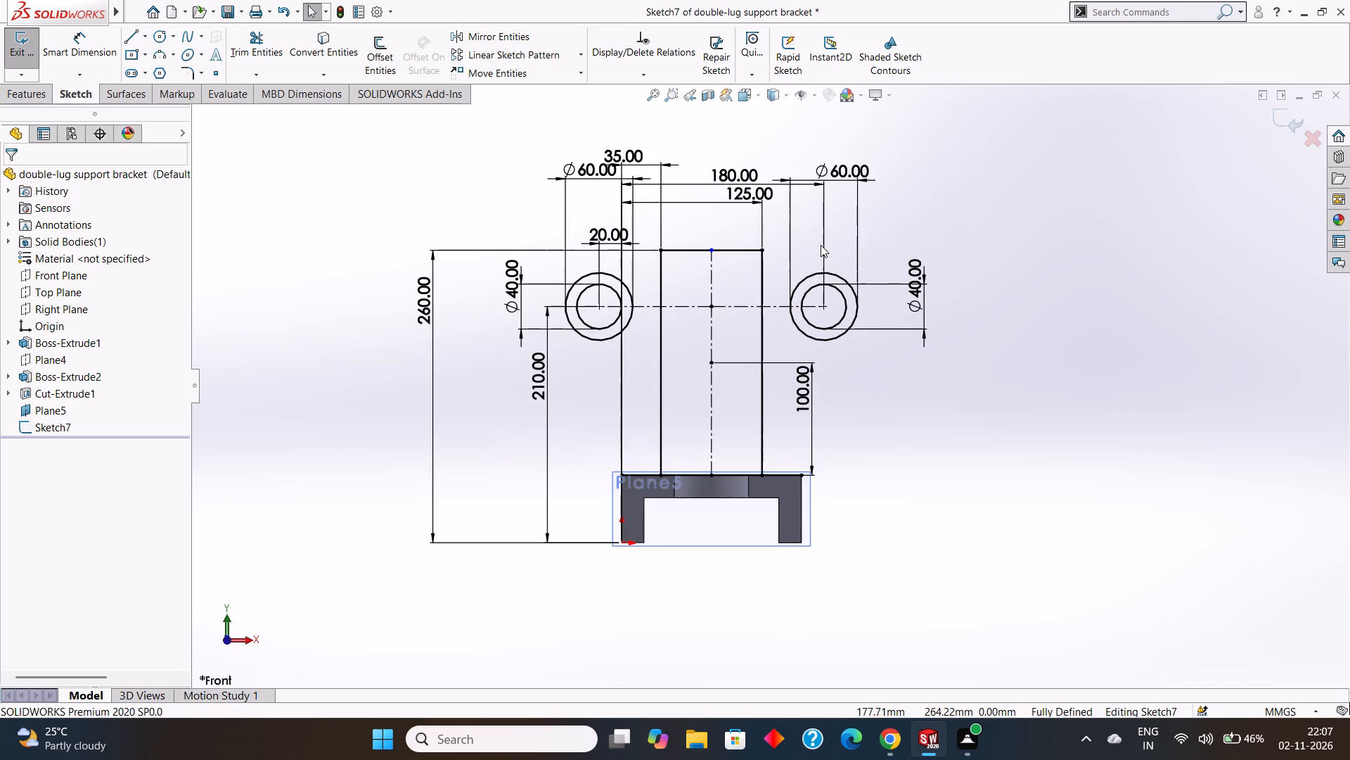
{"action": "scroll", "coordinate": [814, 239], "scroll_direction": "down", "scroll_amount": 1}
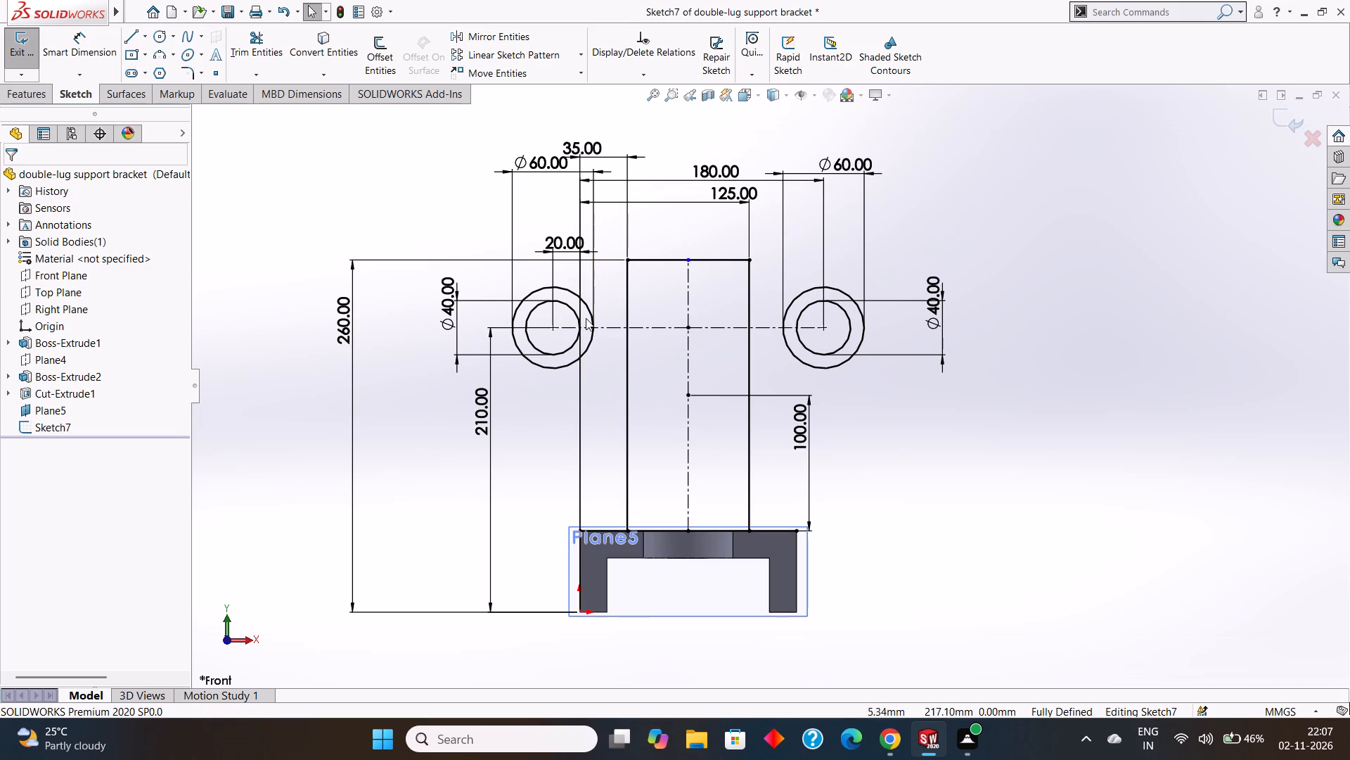
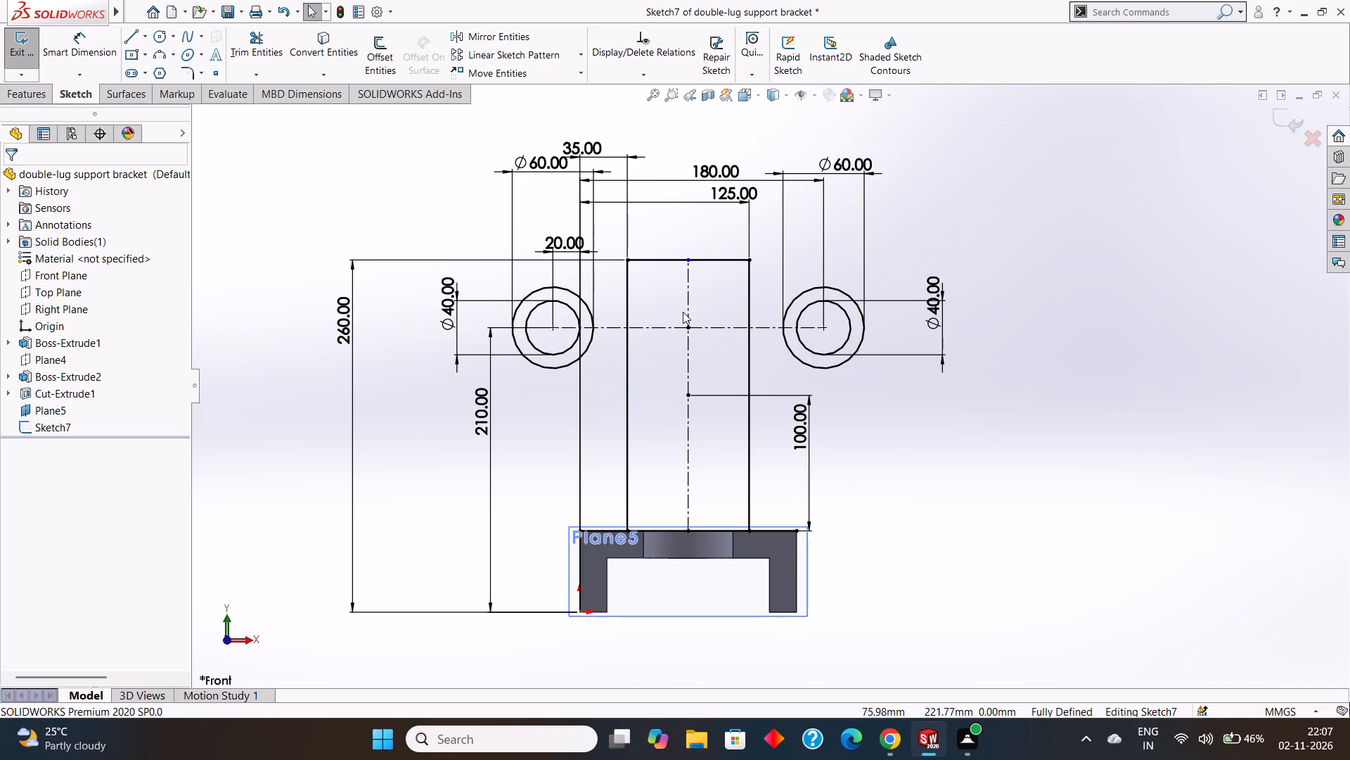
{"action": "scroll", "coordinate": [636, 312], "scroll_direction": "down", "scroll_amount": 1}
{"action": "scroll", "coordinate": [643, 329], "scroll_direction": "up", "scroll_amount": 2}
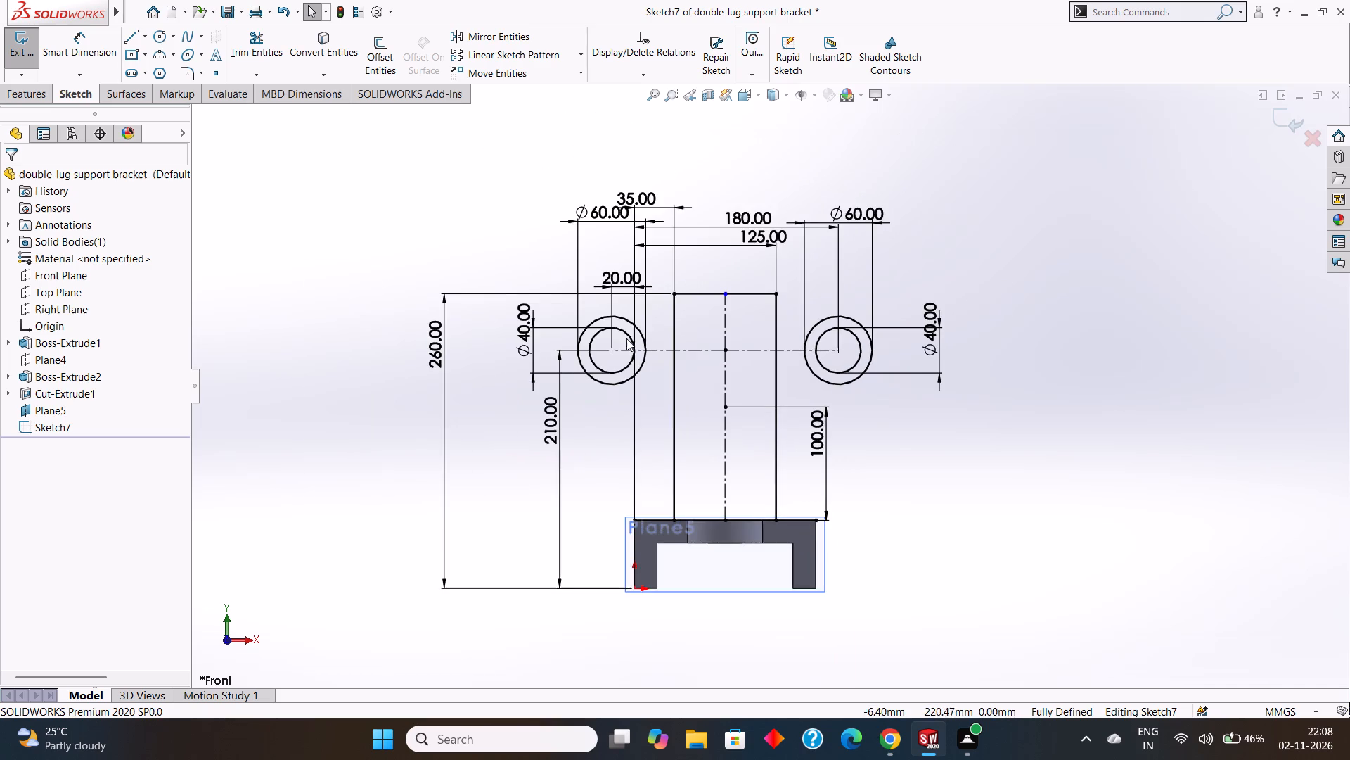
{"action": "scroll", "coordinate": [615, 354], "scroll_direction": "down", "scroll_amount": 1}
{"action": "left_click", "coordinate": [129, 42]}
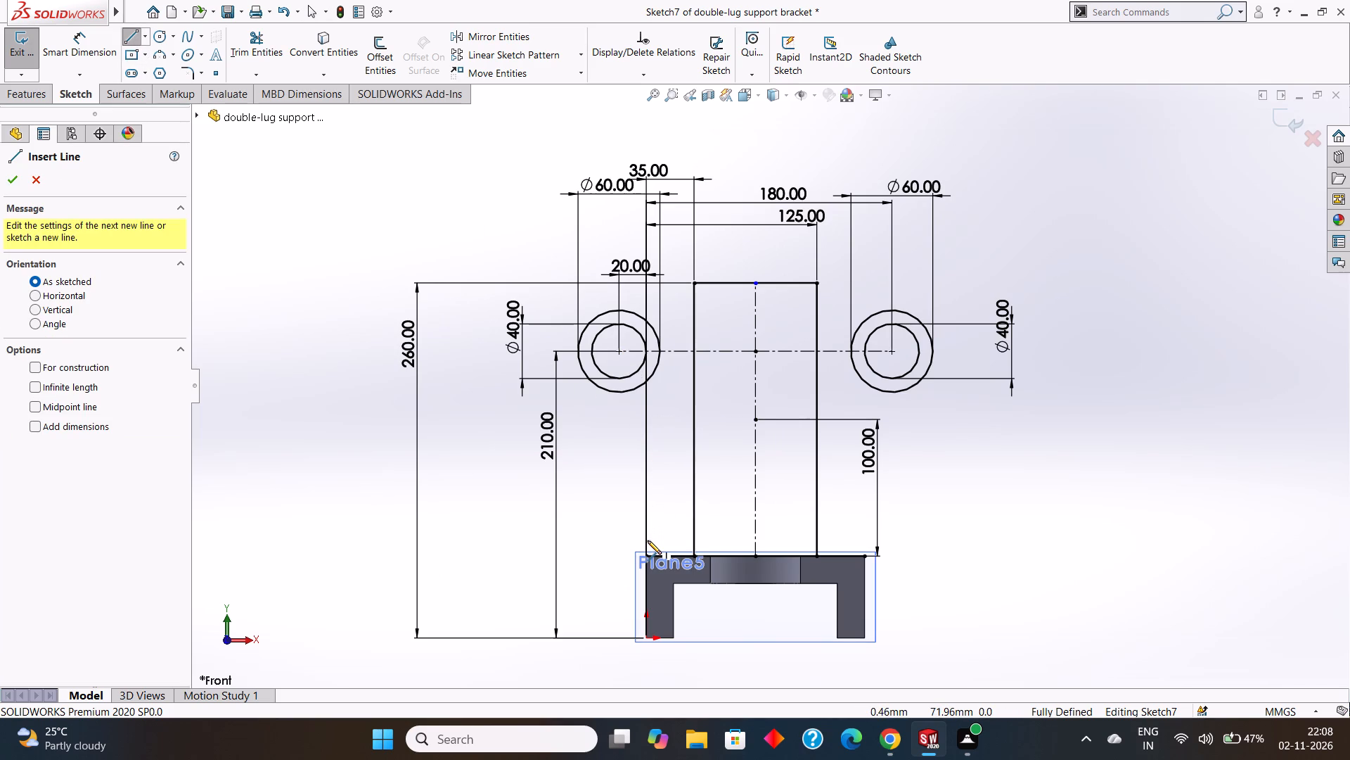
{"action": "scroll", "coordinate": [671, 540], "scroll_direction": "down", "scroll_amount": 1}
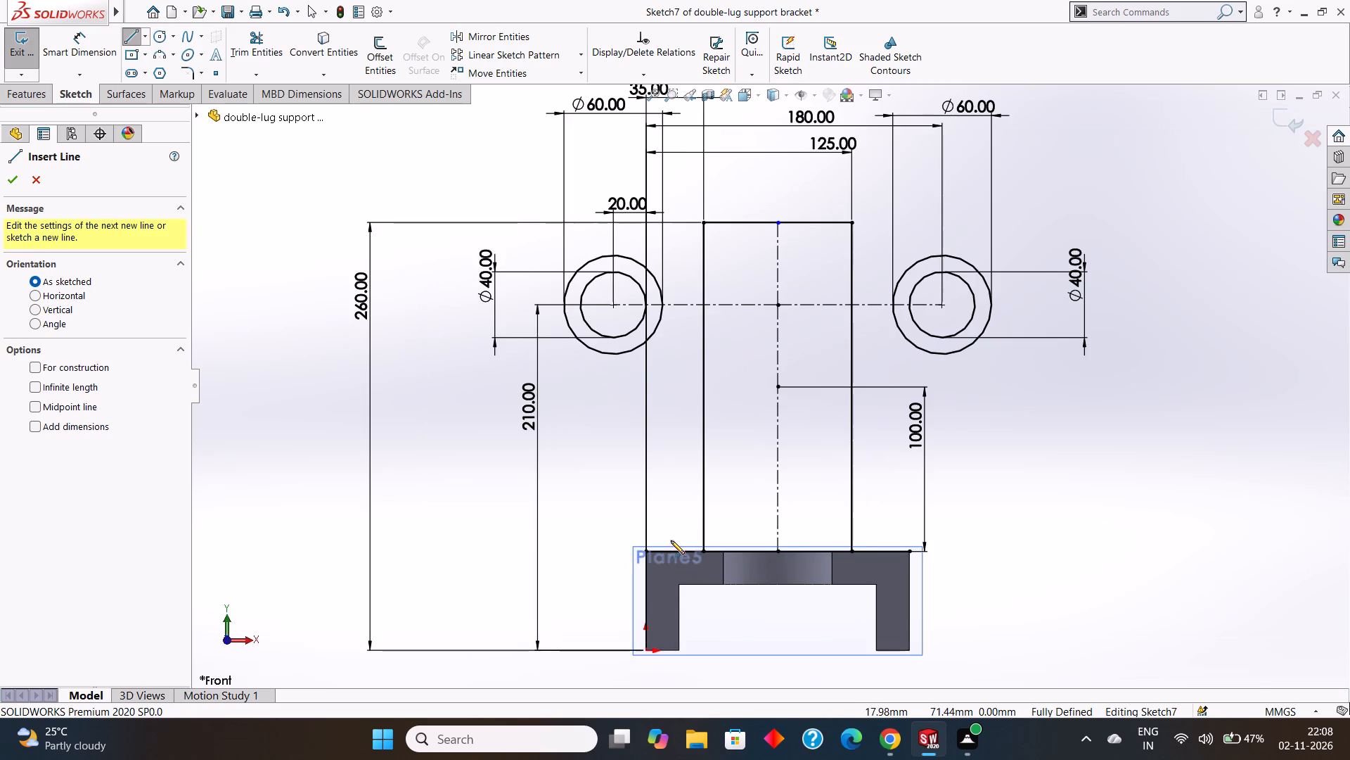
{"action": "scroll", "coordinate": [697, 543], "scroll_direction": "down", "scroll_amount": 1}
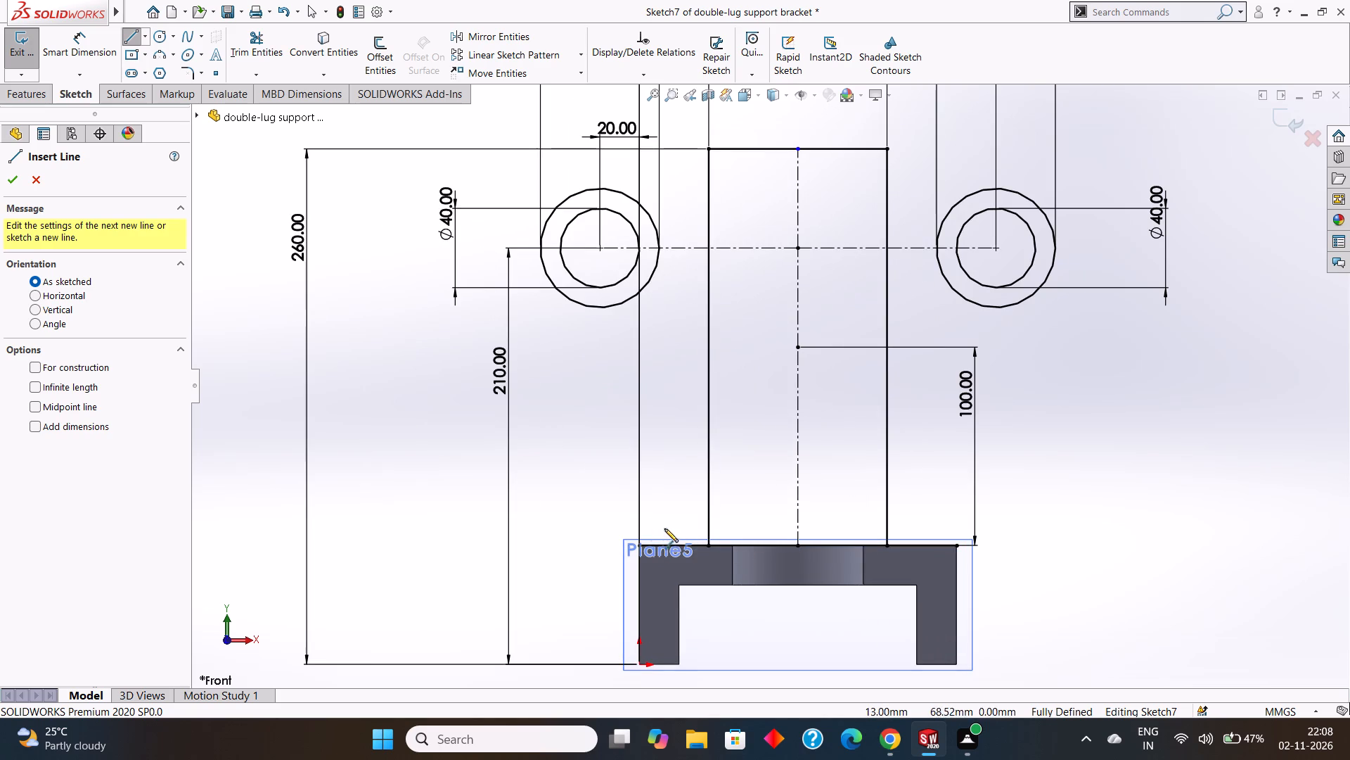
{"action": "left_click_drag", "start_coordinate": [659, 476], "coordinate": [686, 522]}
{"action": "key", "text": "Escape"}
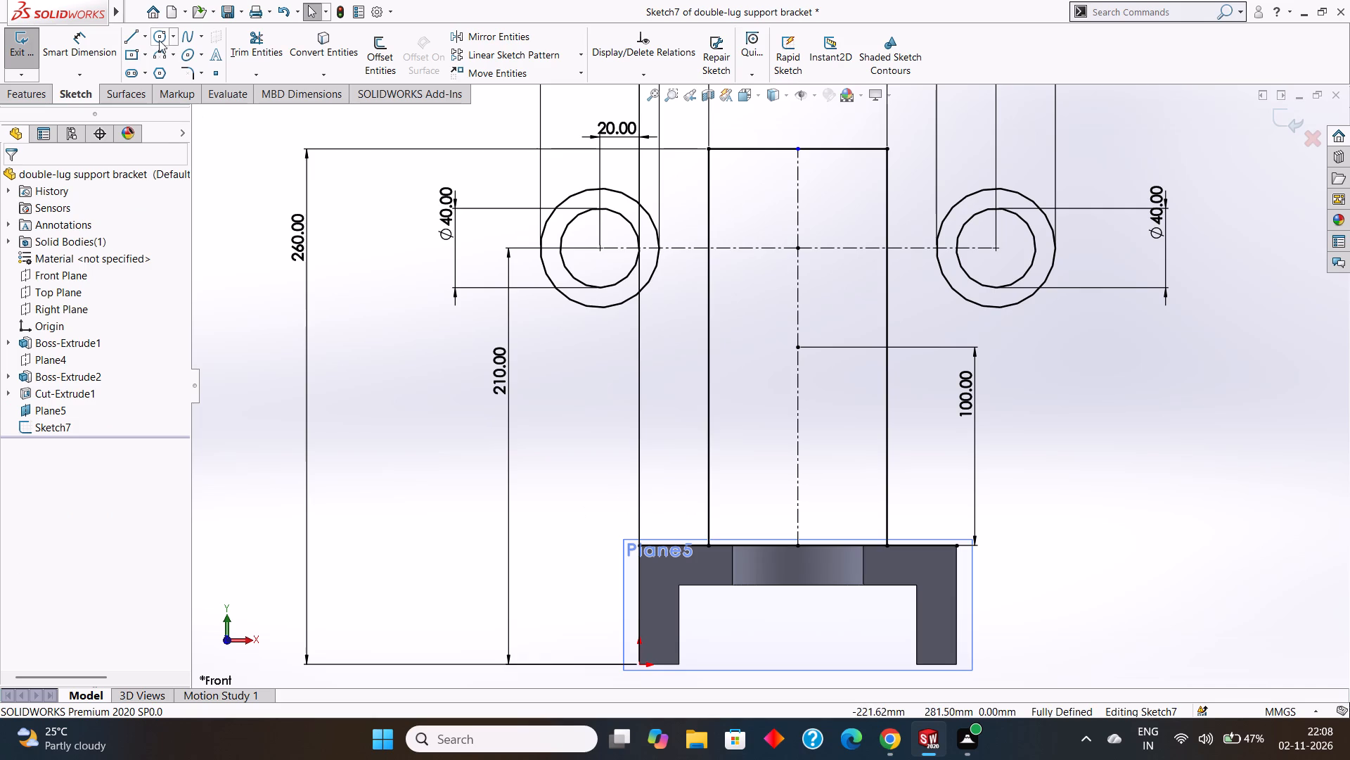
Sketch a circle of 20 mm radius above the base line, beside the lug's left vertical line.
{"action": "left_click", "coordinate": [159, 38]}
{"action": "scroll", "coordinate": [636, 385], "scroll_direction": "down", "scroll_amount": 2}
{"action": "left_click_drag", "start_coordinate": [677, 477], "coordinate": [714, 530]}
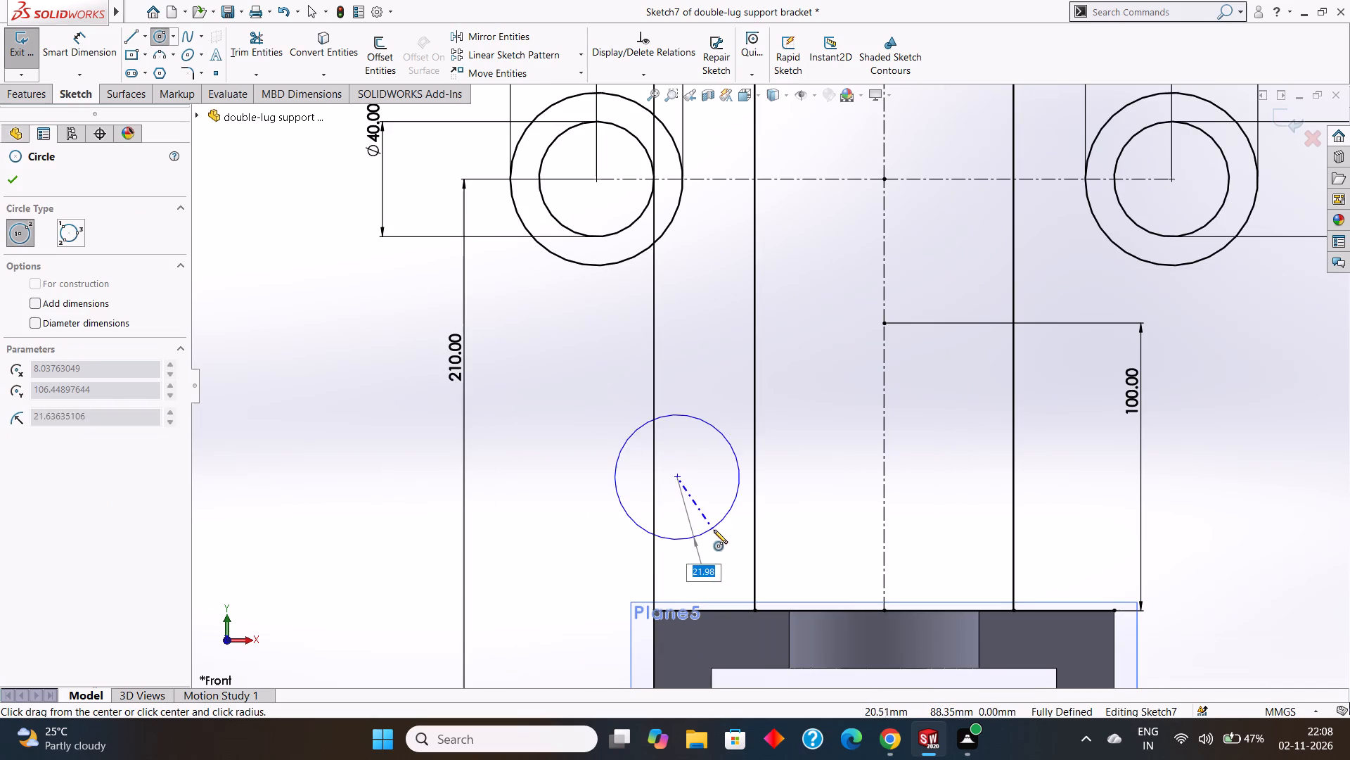
{"action": "left_click_drag", "start_coordinate": [714, 530], "coordinate": [714, 531]}
{"action": "key", "text": "BackSpace"}
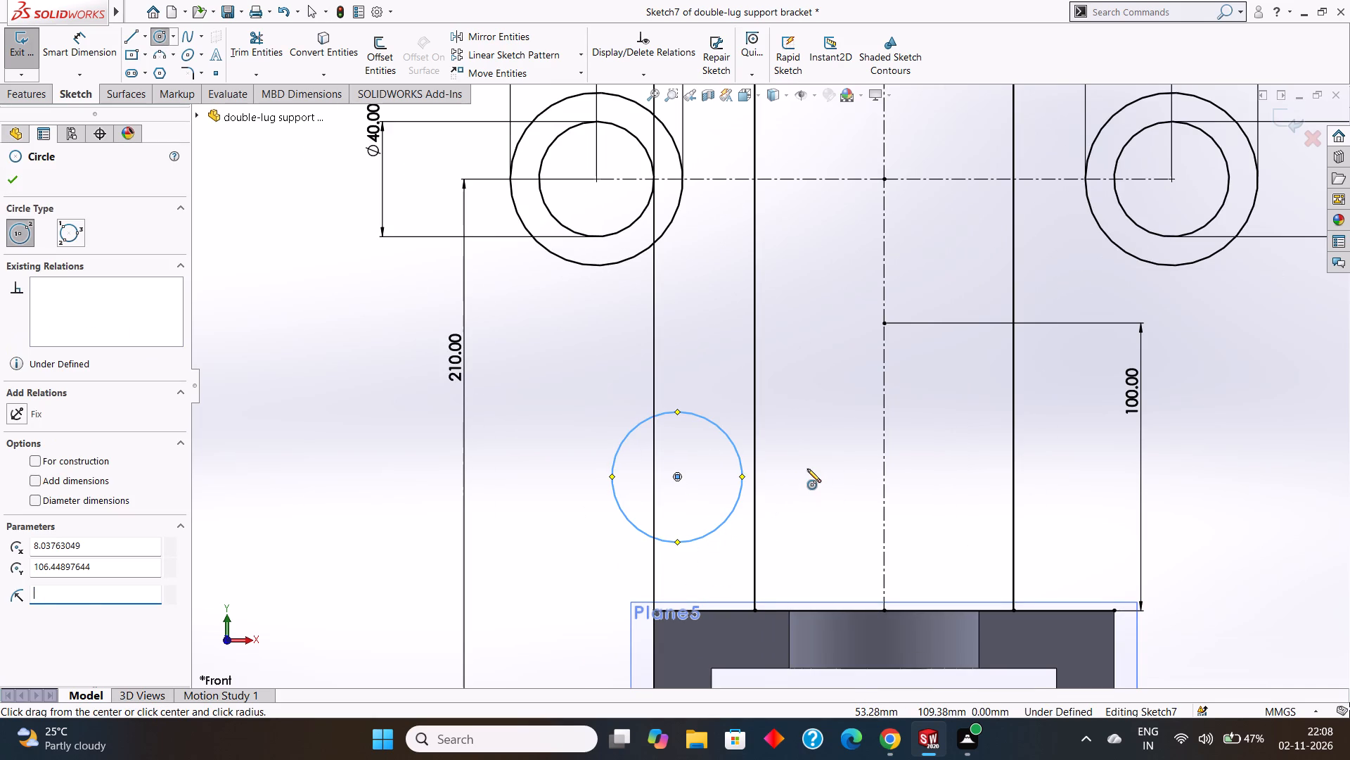
{"action": "type", "text": "20"}
{"action": "key", "text": "Return"}
{"action": "key", "text": "Escape"}
{"action": "key", "text": "Escape"}
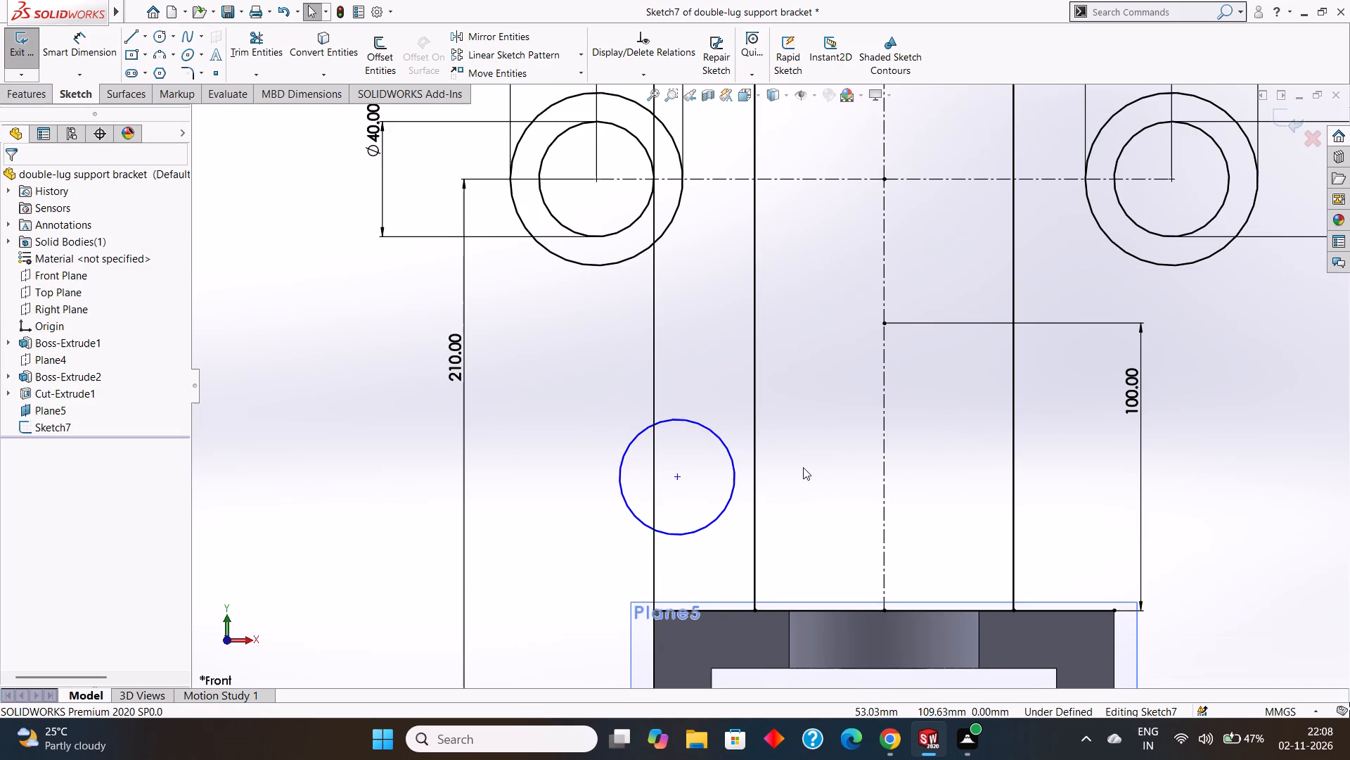
Make the new circle tangent to the lug's left vertical line and to the base line.
{"action": "left_click", "coordinate": [683, 418]}
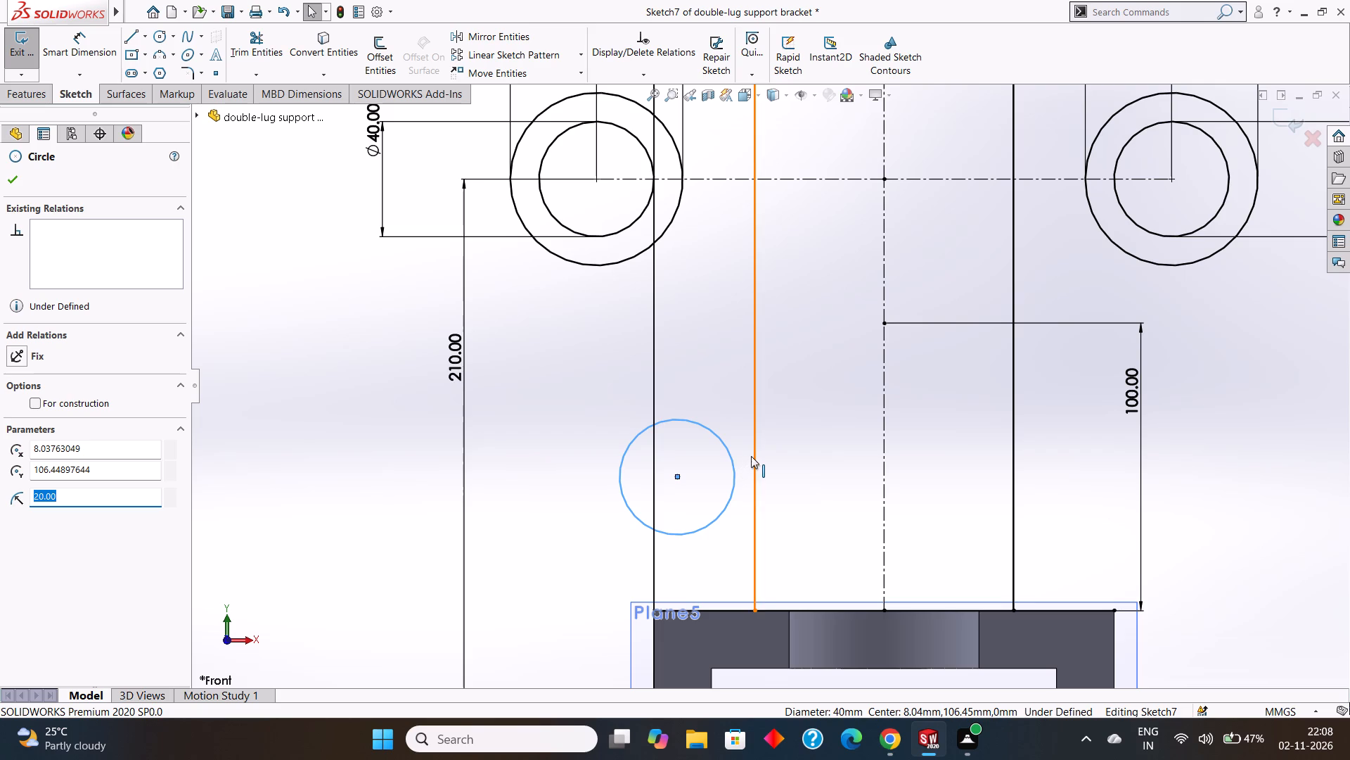
{"action": "left_click", "coordinate": [752, 456], "text": "ctrl"}
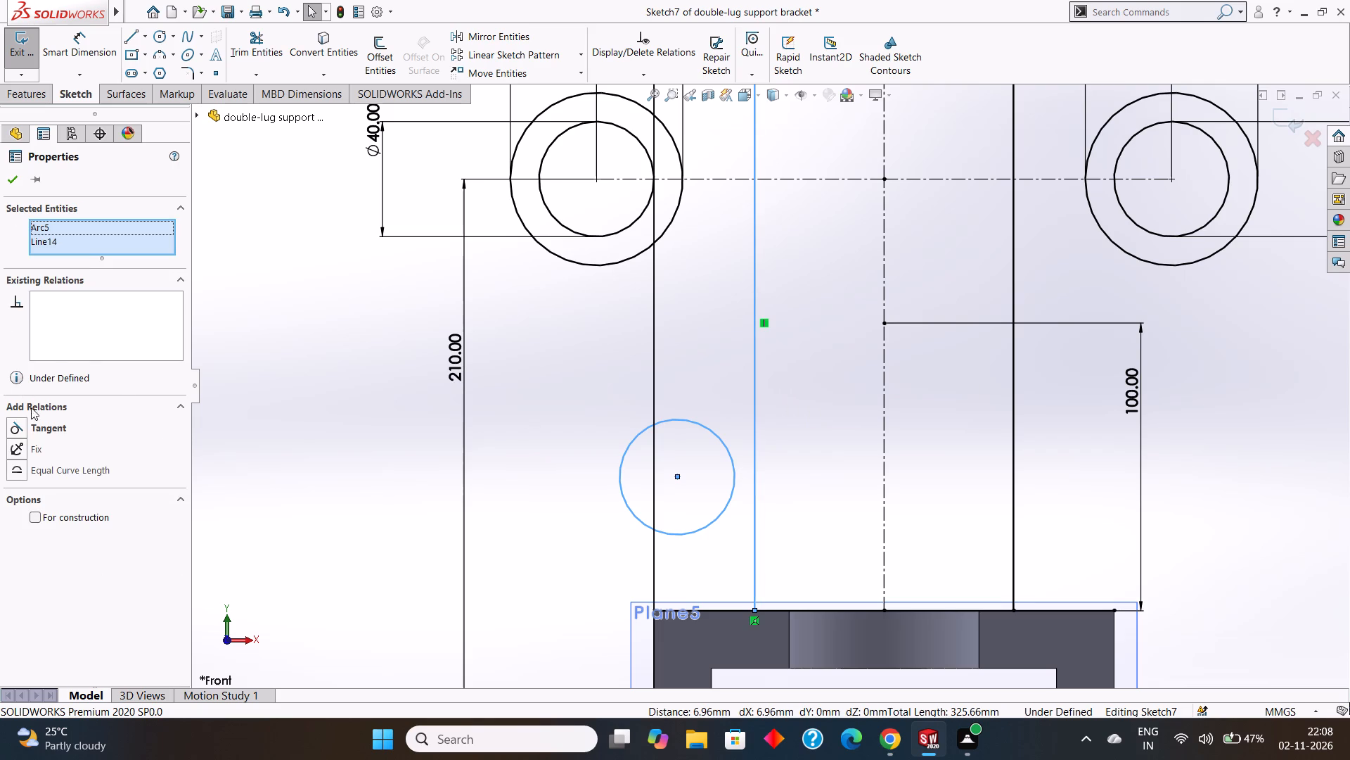
{"action": "left_click", "coordinate": [44, 426]}
{"action": "left_click", "coordinate": [13, 176]}
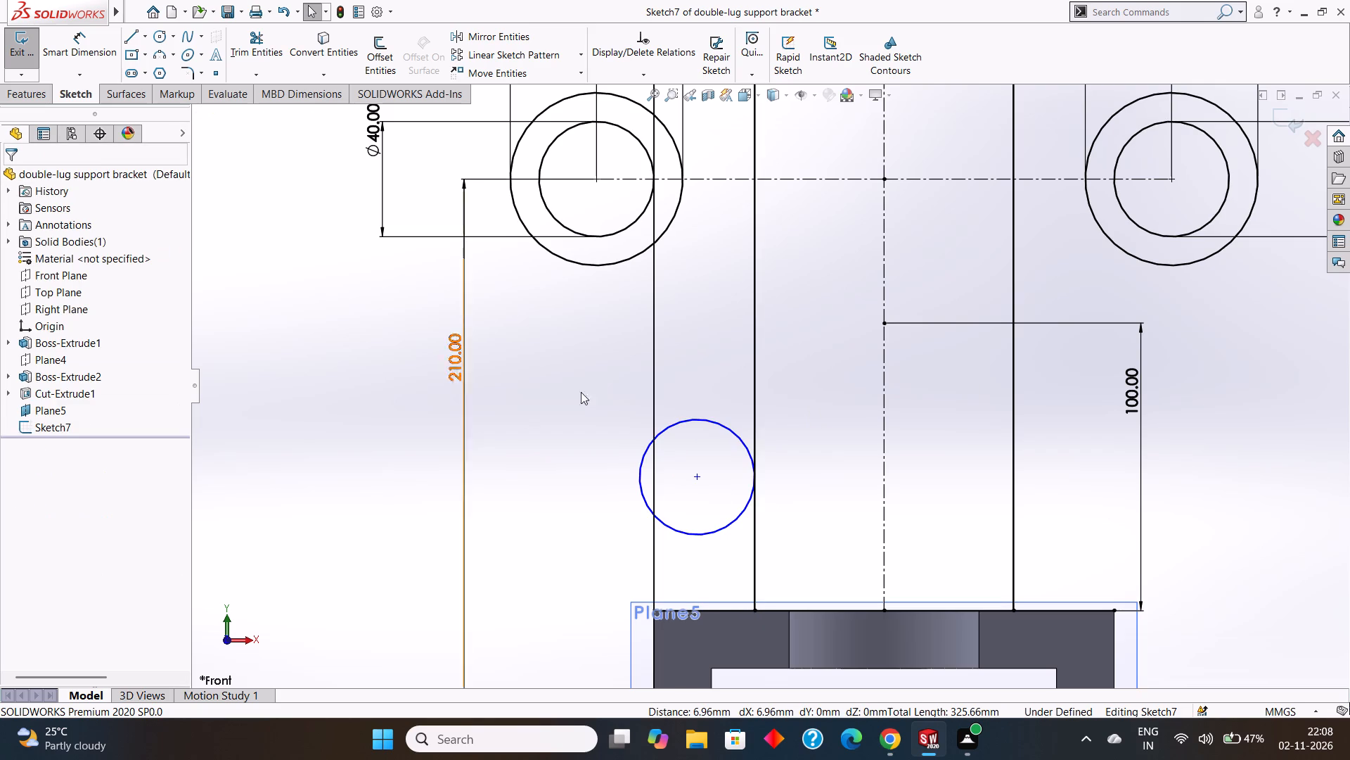
{"action": "left_click", "coordinate": [709, 419]}
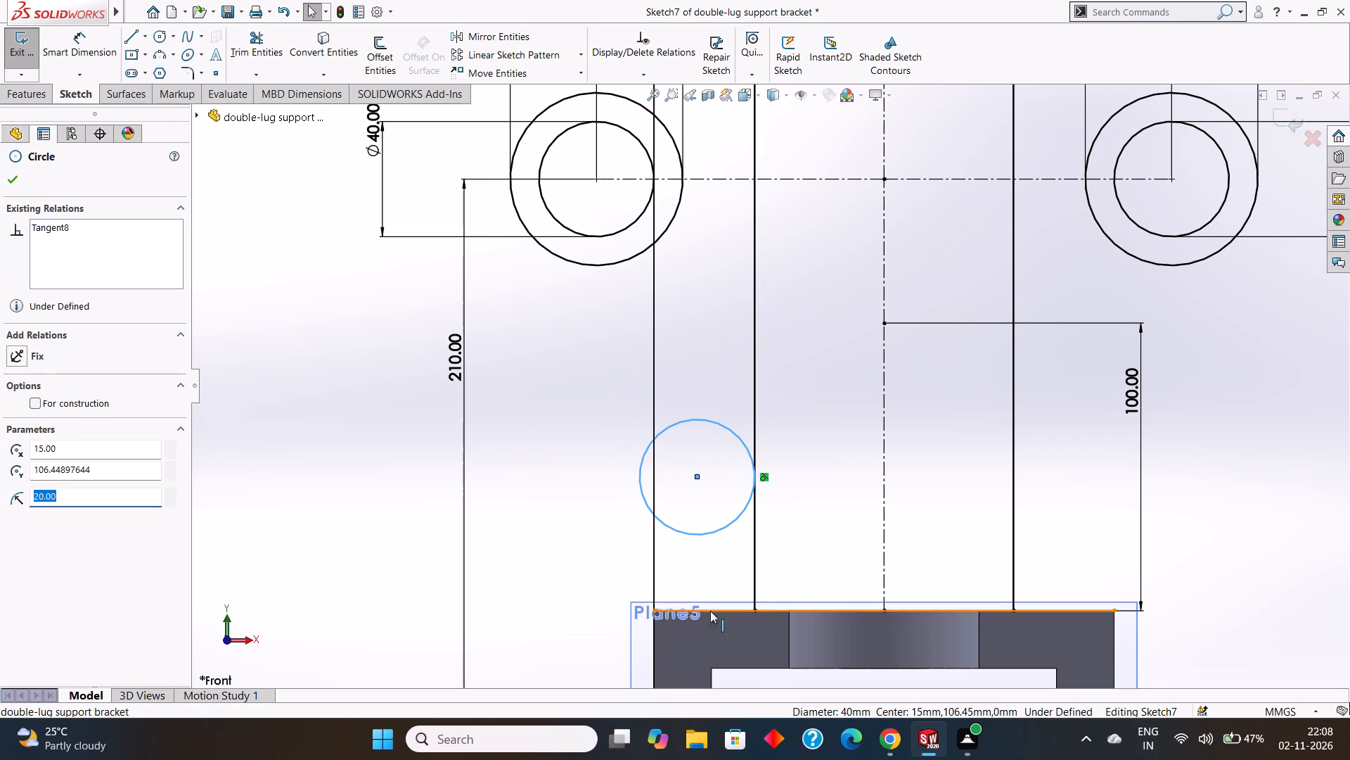
{"action": "left_click", "coordinate": [714, 607], "text": "ctrl"}
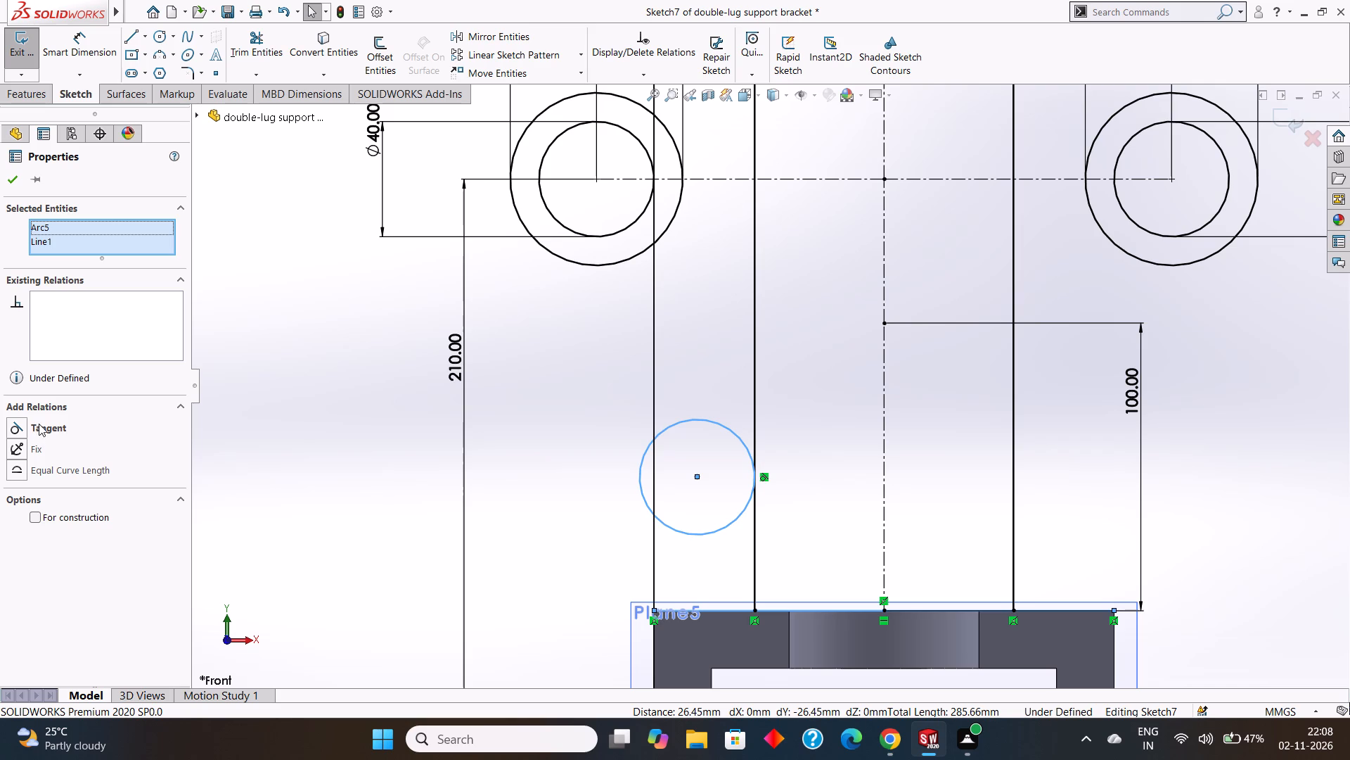
{"action": "left_click", "coordinate": [39, 424]}
{"action": "left_click", "coordinate": [22, 178]}
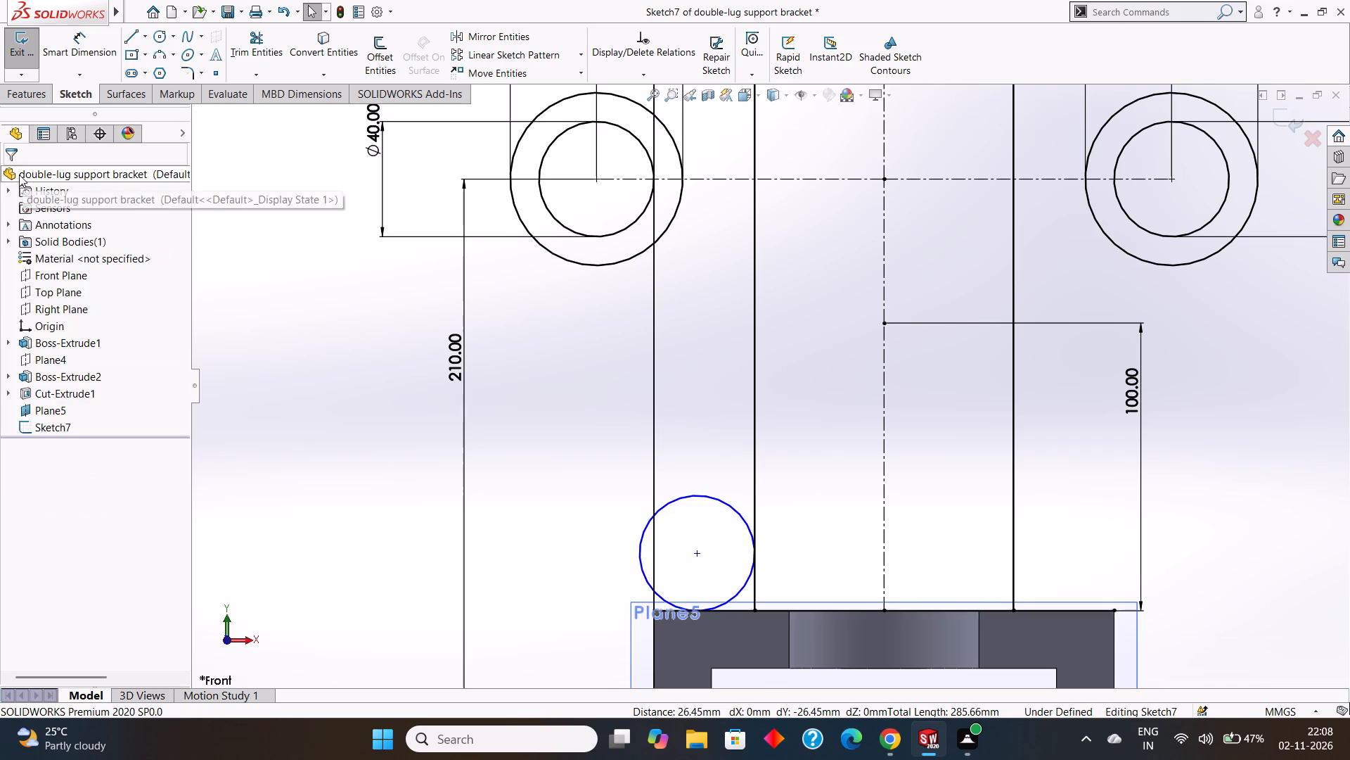
Dimension the left corner circle's diameter at 40 mm.
{"action": "left_click", "coordinate": [90, 46]}
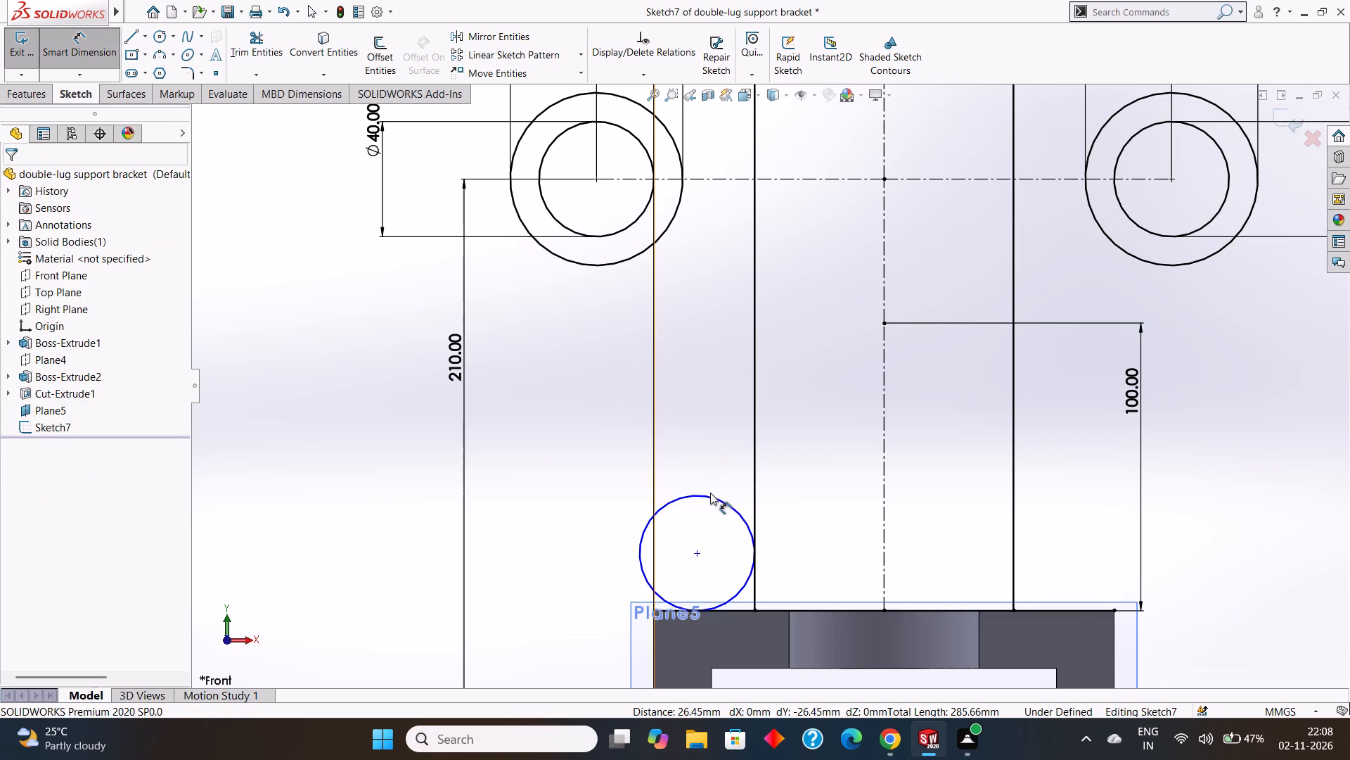
{"action": "left_click", "coordinate": [710, 498]}
{"action": "left_click", "coordinate": [595, 483]}
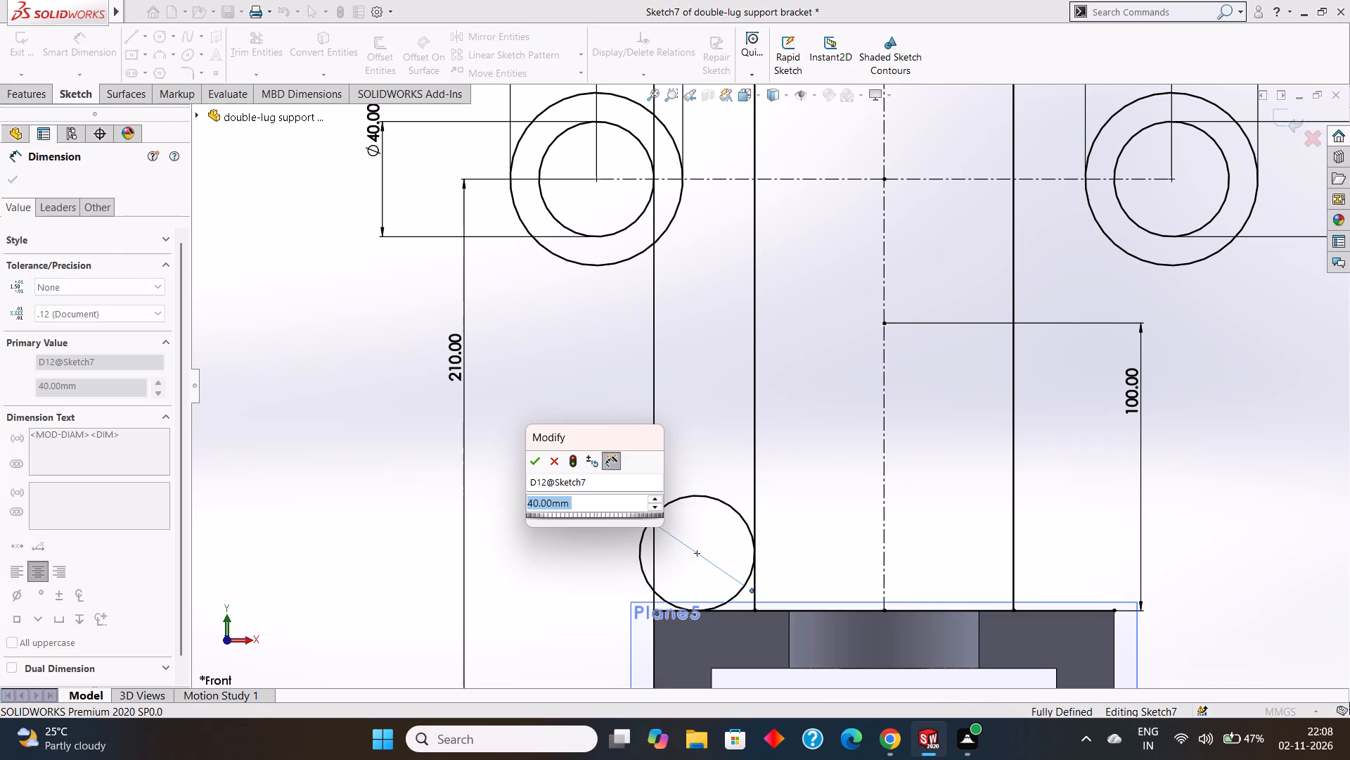
{"action": "left_click", "coordinate": [536, 463]}
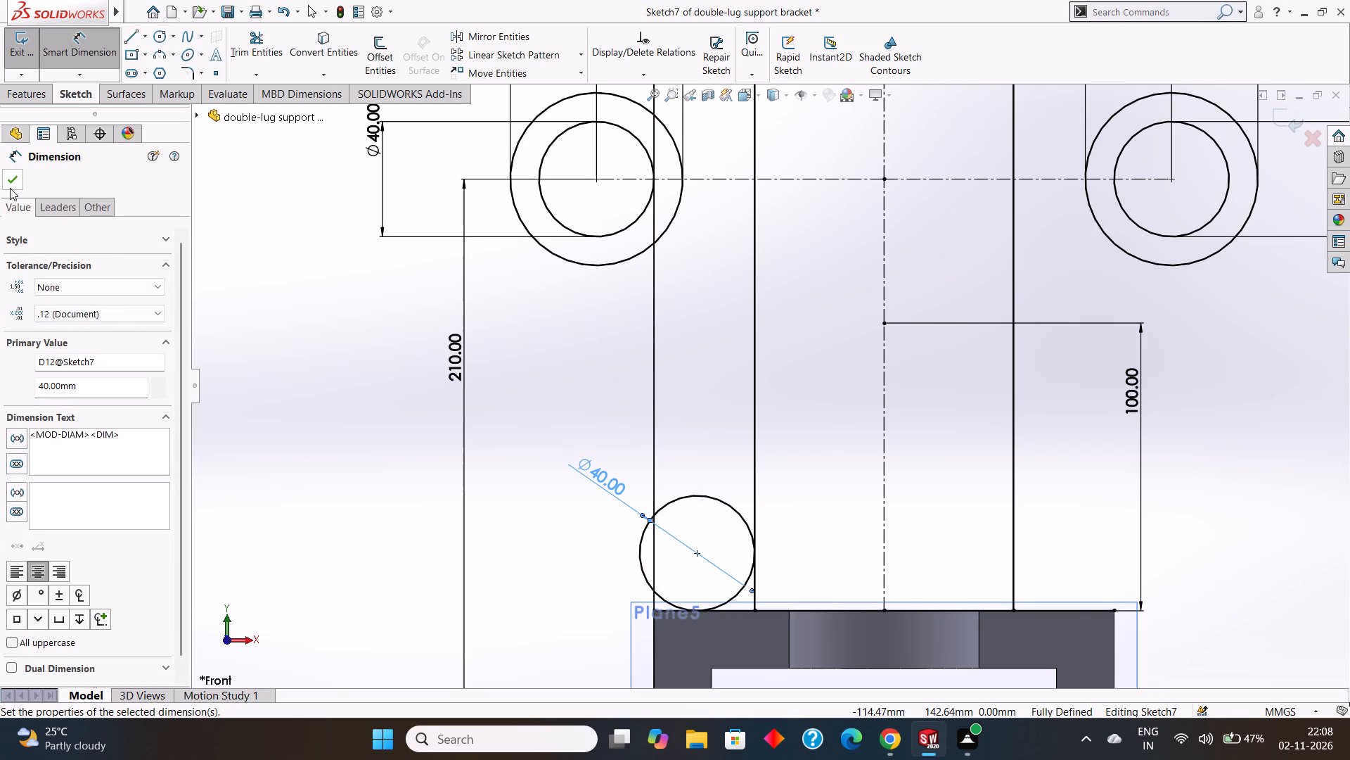
{"action": "left_click", "coordinate": [10, 188]}
Trim the left corner circle down to the arc between its tangent points on the vertical line and the base line.
{"action": "left_click", "coordinate": [235, 51]}
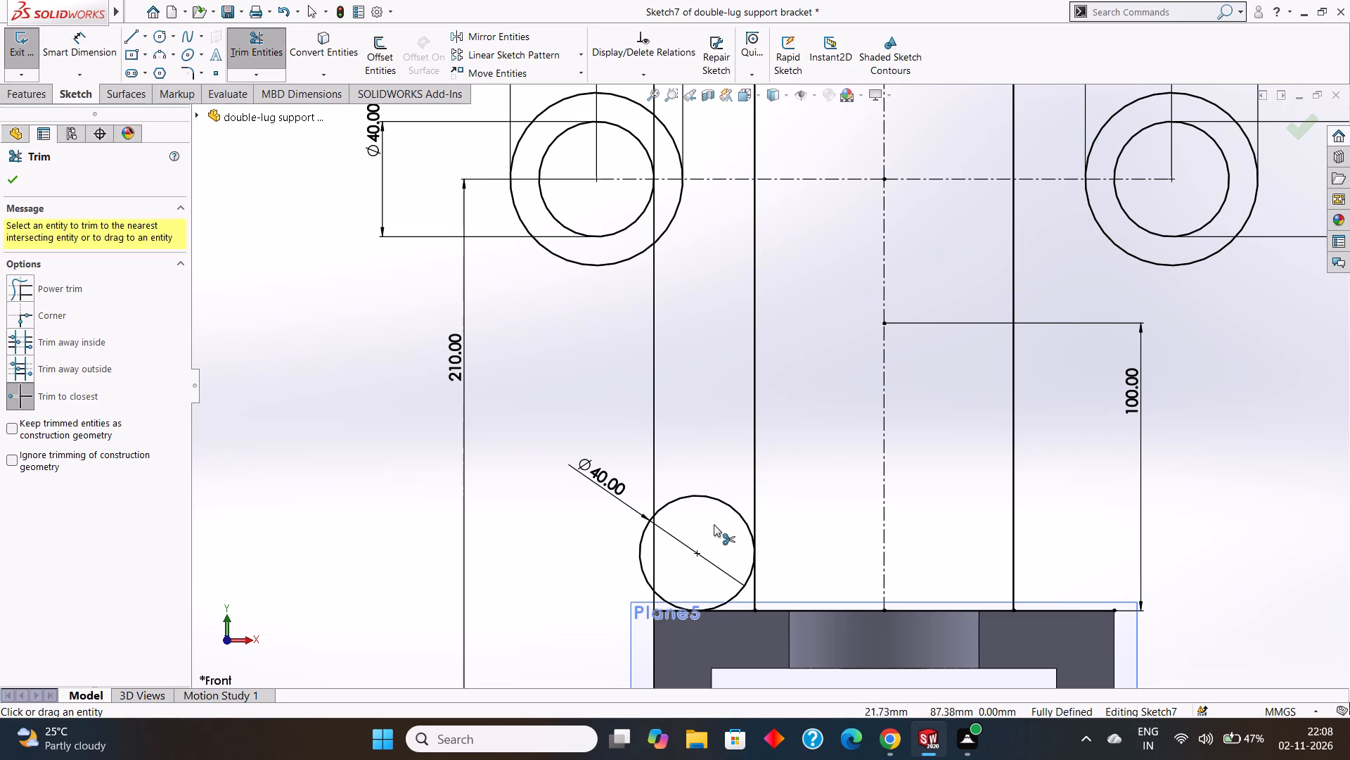
{"action": "left_click", "coordinate": [702, 494]}
{"action": "scroll", "coordinate": [728, 595], "scroll_direction": "down", "scroll_amount": 4}
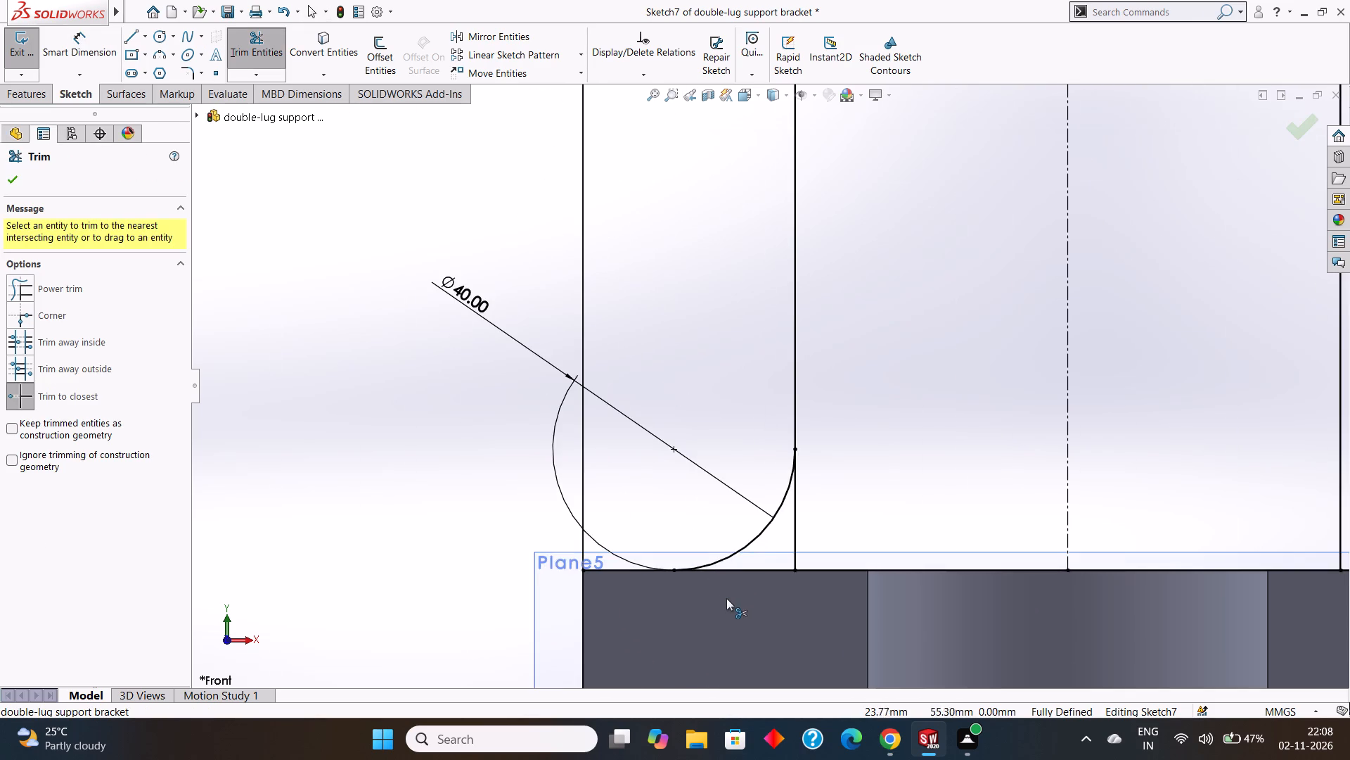
{"action": "scroll", "coordinate": [716, 589], "scroll_direction": "up", "scroll_amount": 6}
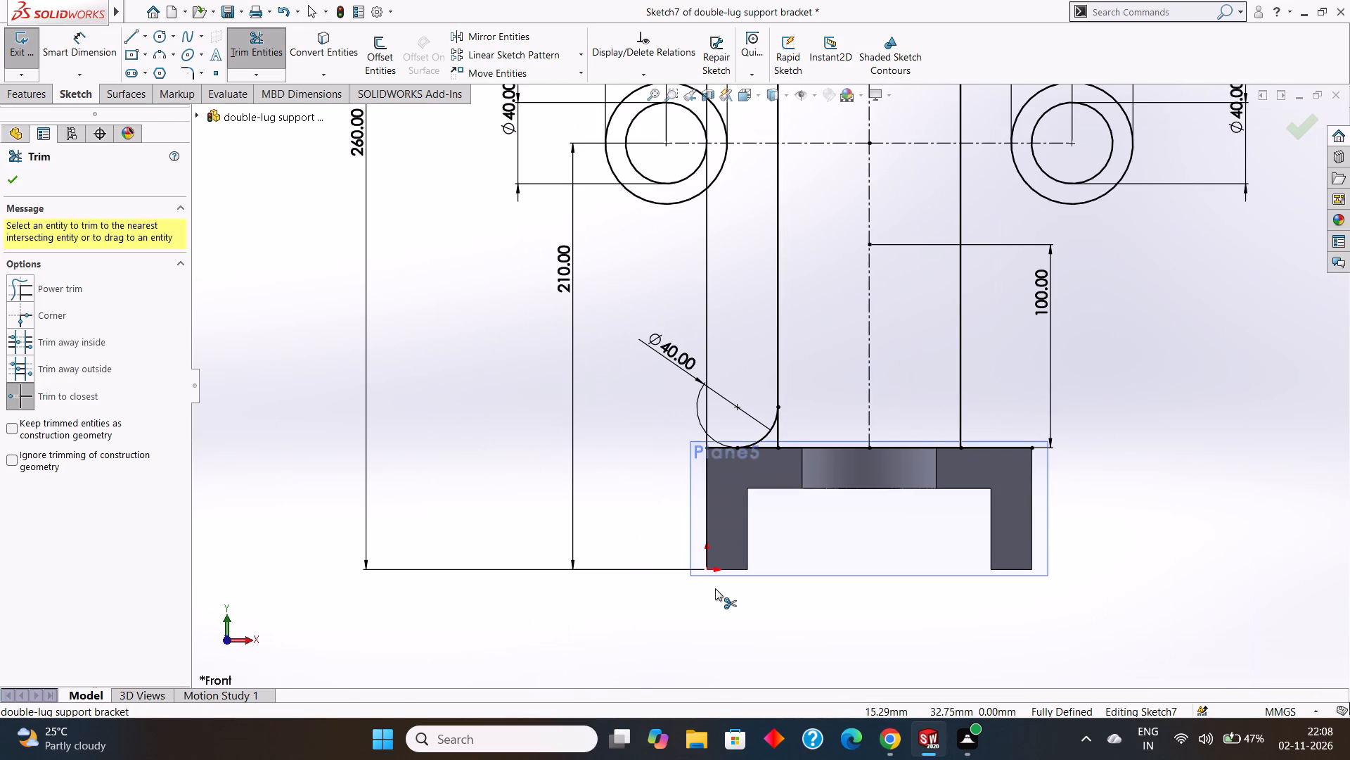
{"action": "left_click", "coordinate": [9, 172]}
Sketch a circle of 20 mm radius above the base line, beside the lug's right vertical line.
{"action": "left_click", "coordinate": [158, 38]}
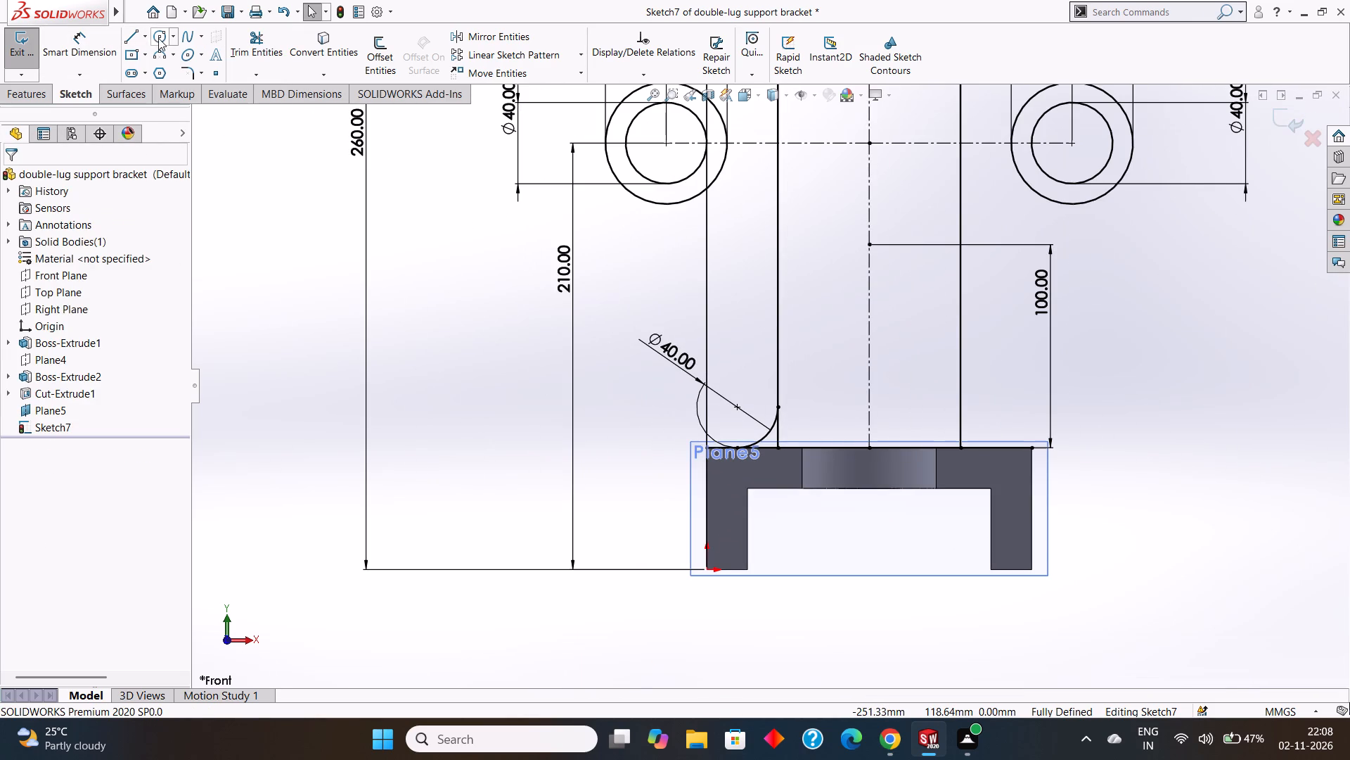
{"action": "scroll", "coordinate": [1009, 426], "scroll_direction": "down", "scroll_amount": 2}
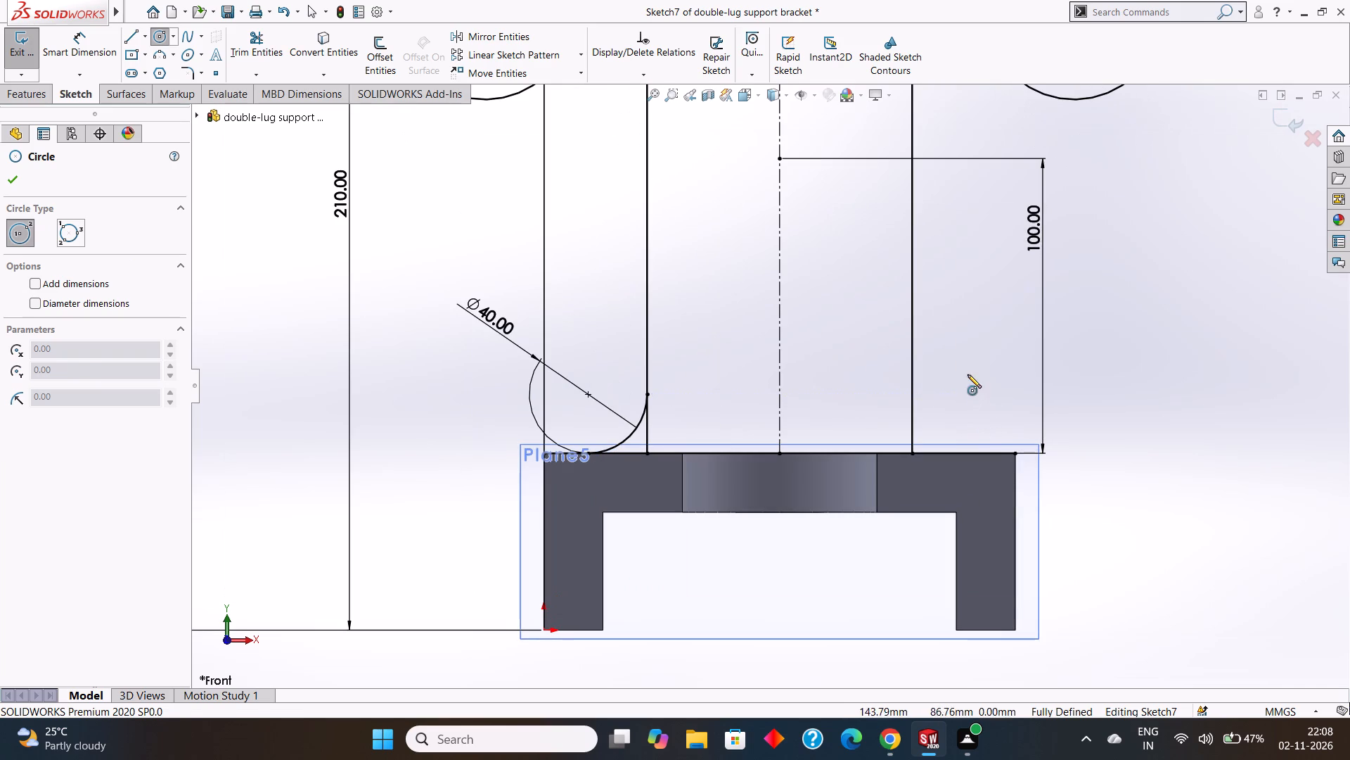
{"action": "left_click_drag", "start_coordinate": [967, 374], "coordinate": [994, 413]}
{"action": "key", "text": "BackSpace"}
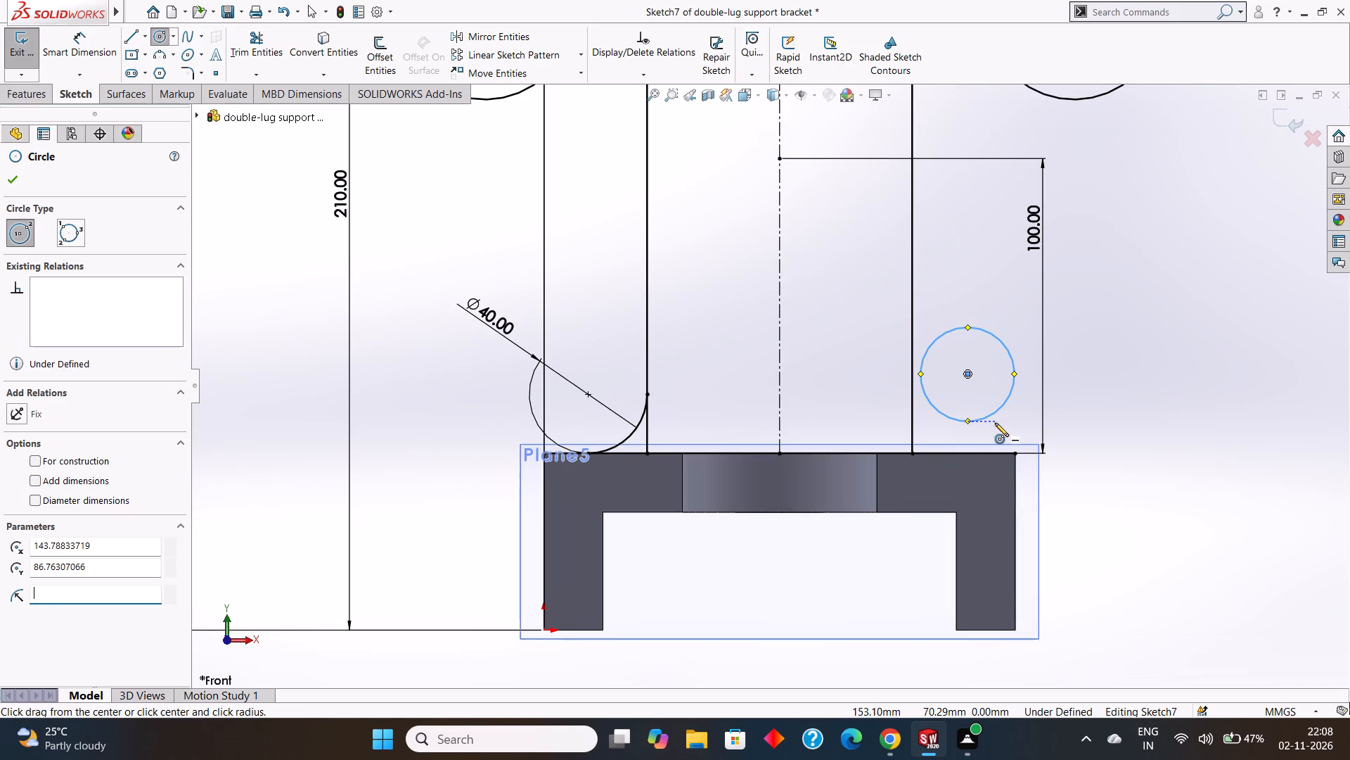
{"action": "type", "text": "20"}
{"action": "key", "text": "Return"}
{"action": "key", "text": "Escape"}
{"action": "key", "text": "Escape"}
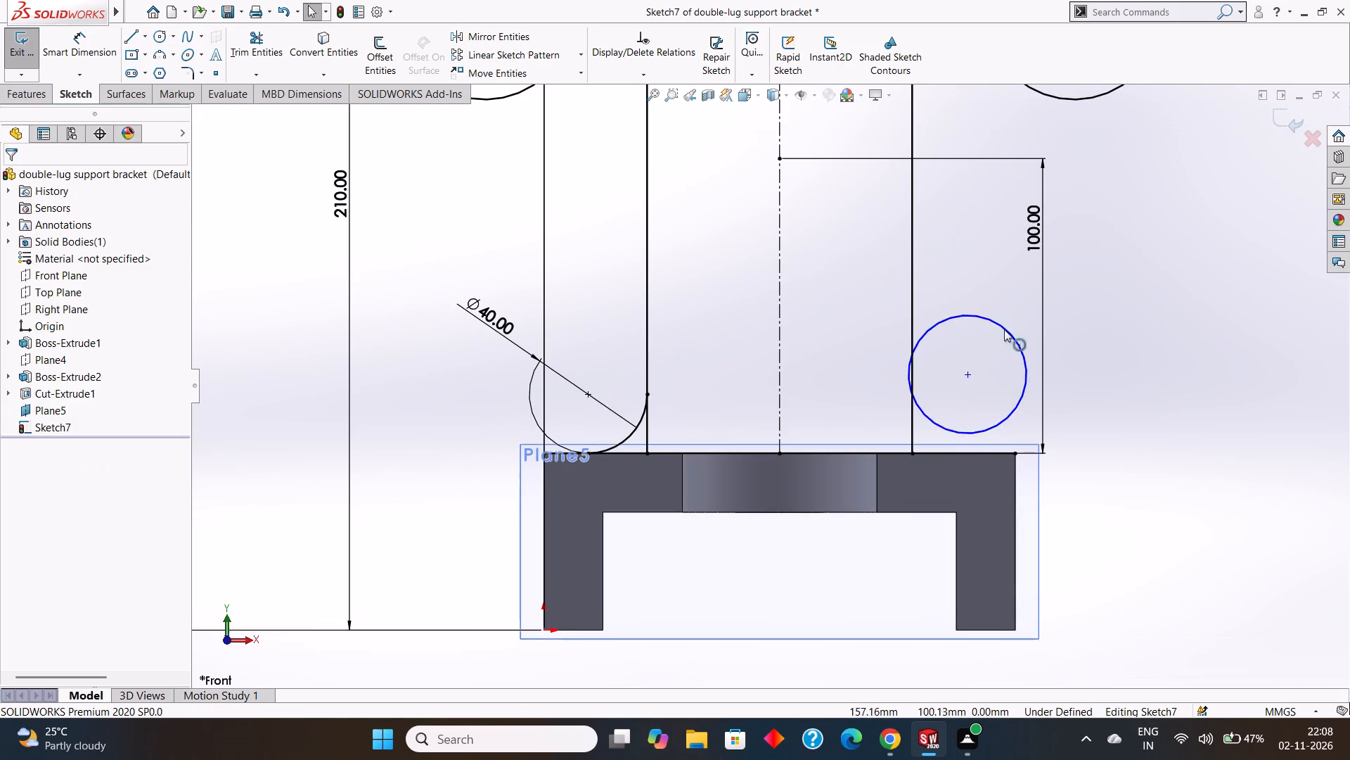
Make the right circle tangent to the lug's right vertical line and to the base line.
{"action": "left_click", "coordinate": [993, 317]}
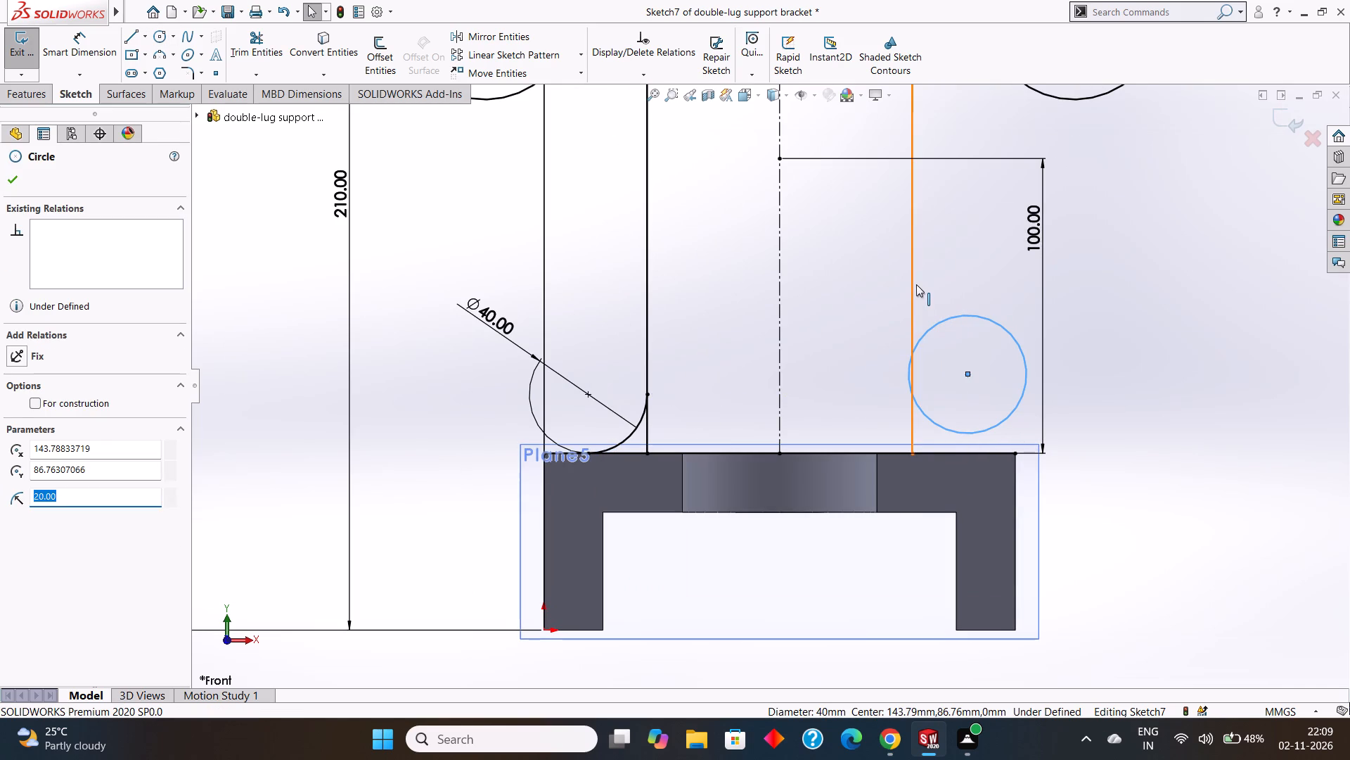
{"action": "left_click", "coordinate": [916, 284], "text": "ctrl"}
{"action": "left_click", "coordinate": [50, 426]}
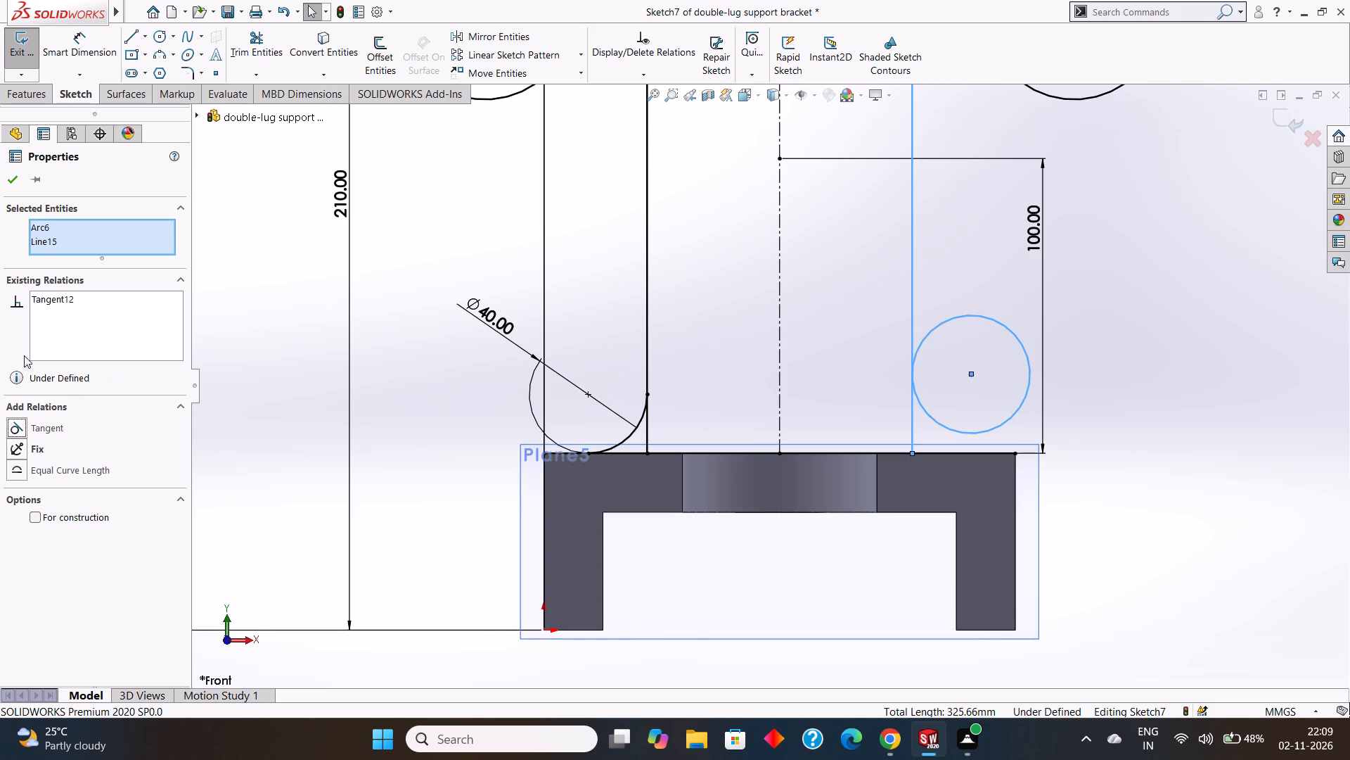
{"action": "left_click", "coordinate": [12, 179]}
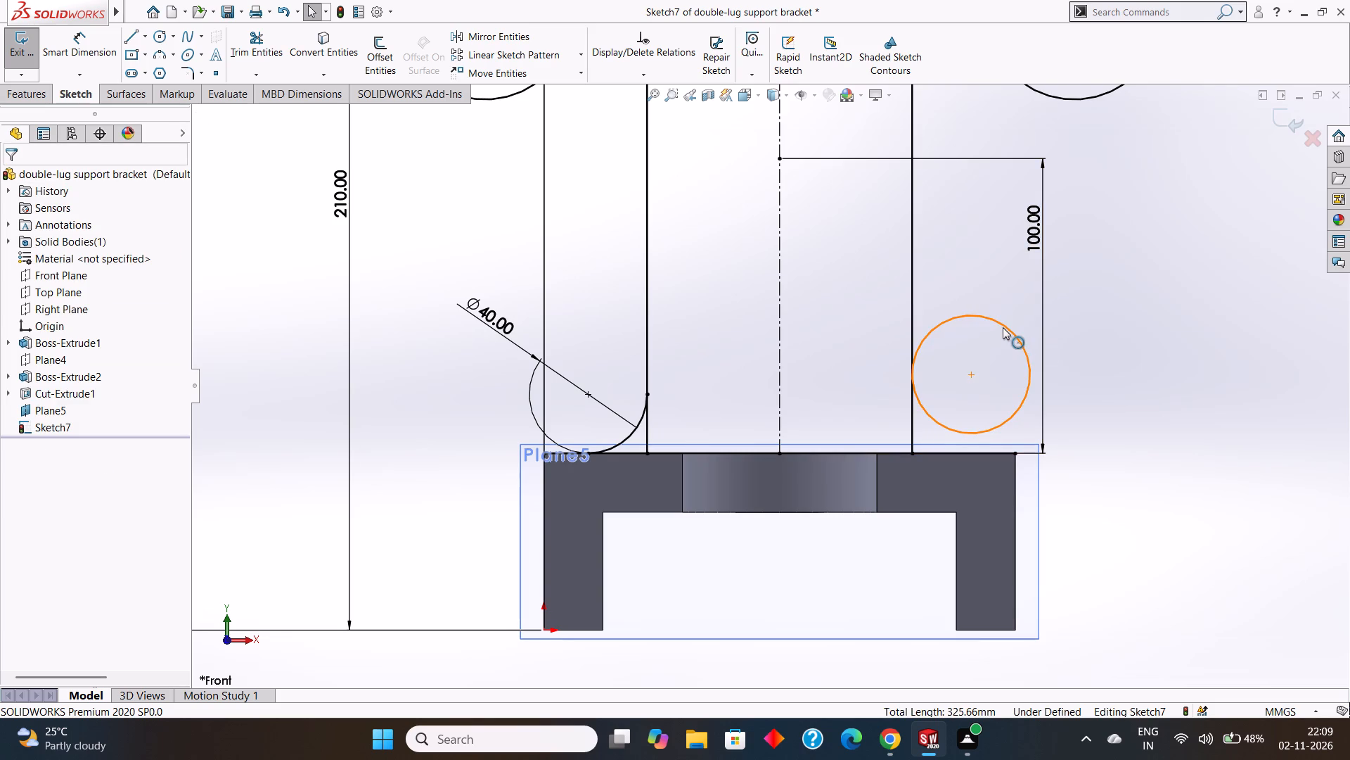
{"action": "left_click", "coordinate": [1003, 327]}
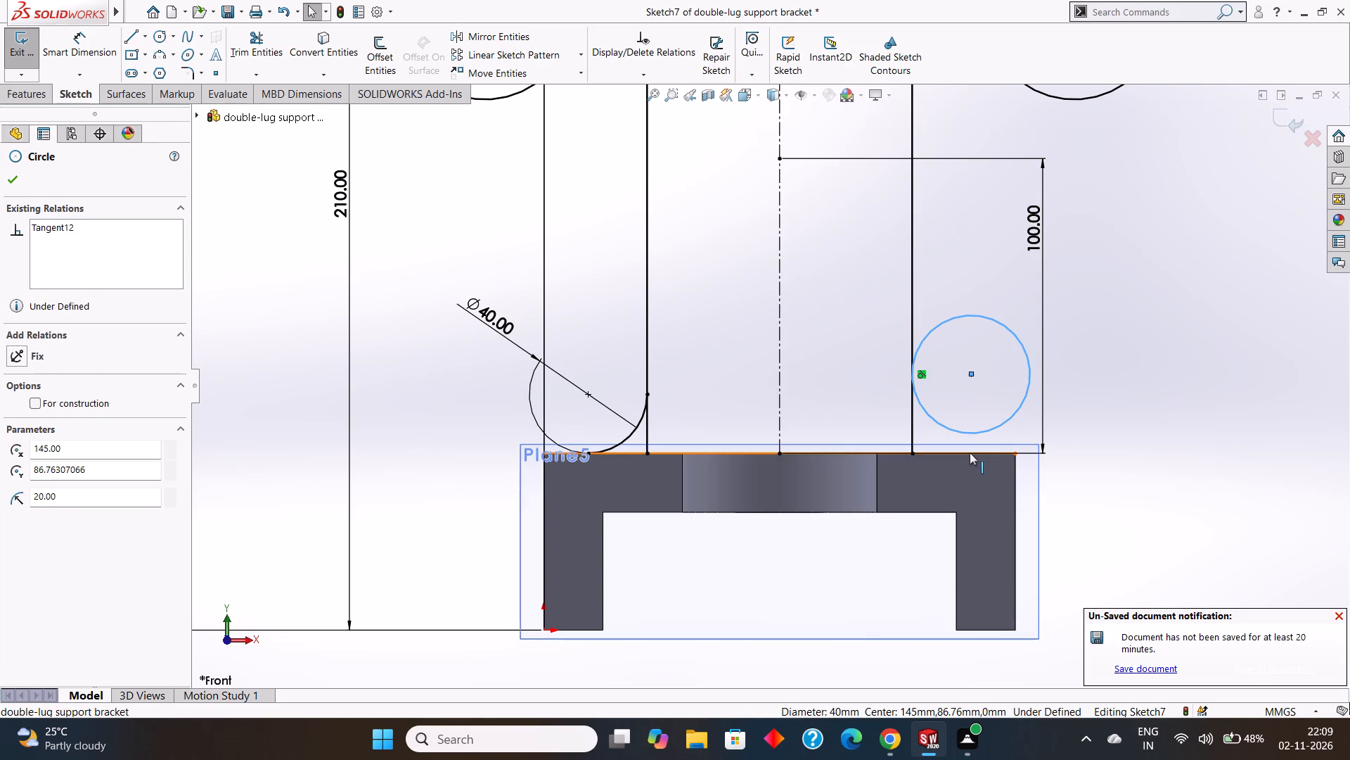
{"action": "left_click", "coordinate": [970, 452], "text": "ctrl"}
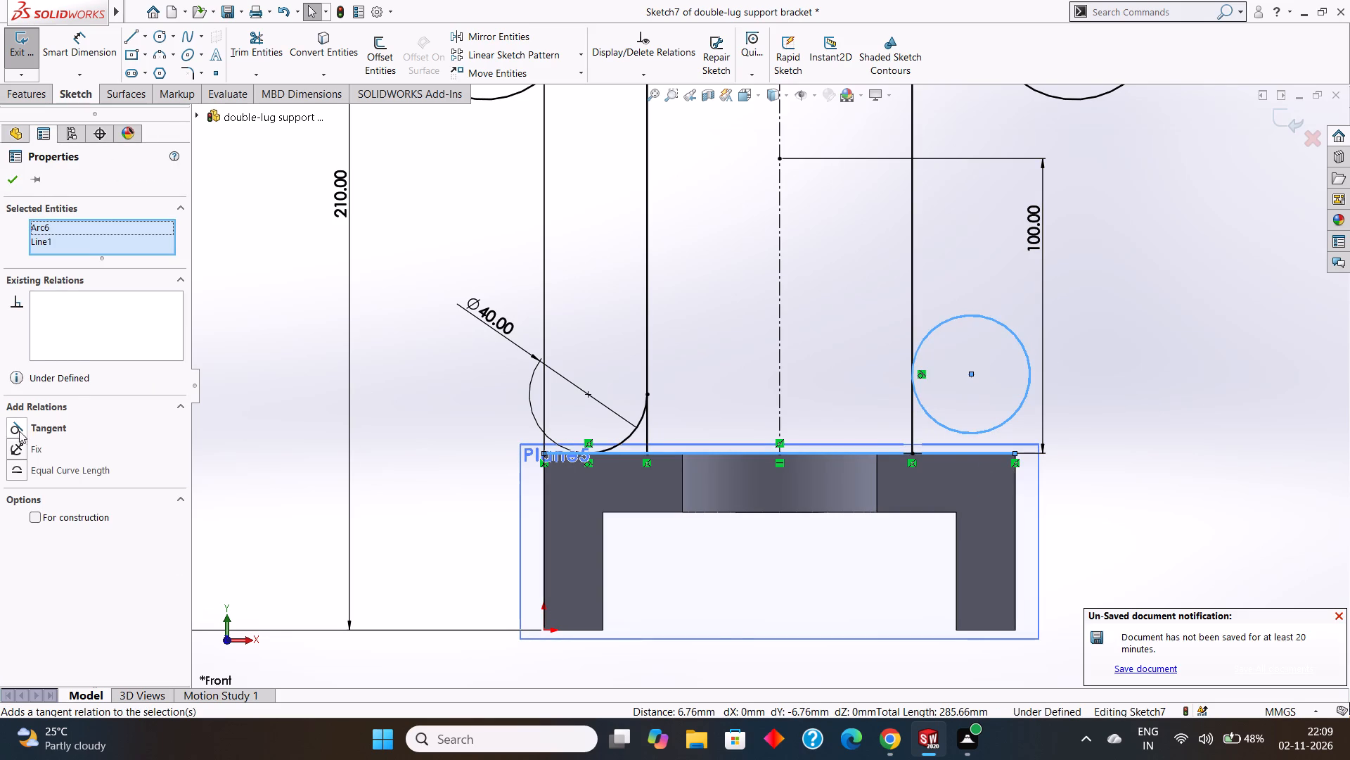
{"action": "left_click", "coordinate": [41, 433]}
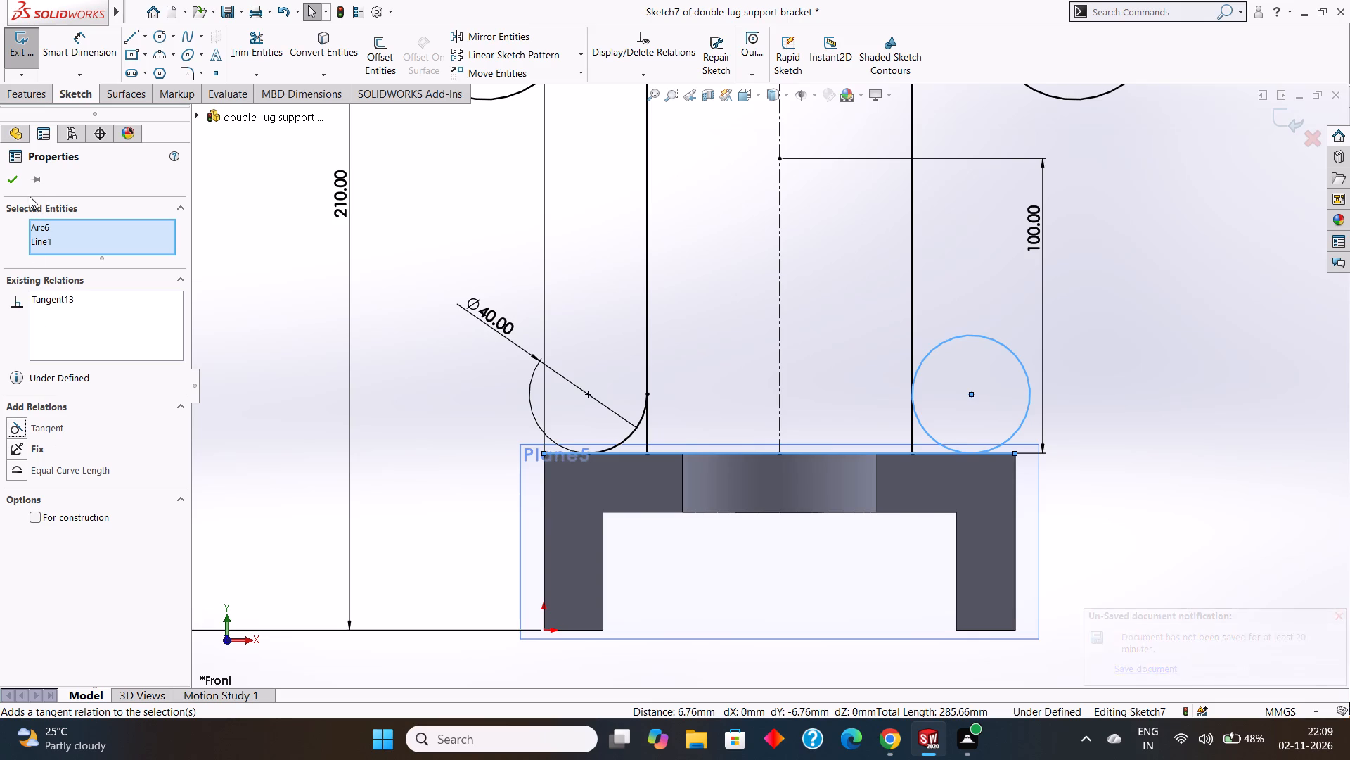
{"action": "left_click", "coordinate": [23, 183]}
{"action": "left_click", "coordinate": [17, 178]}
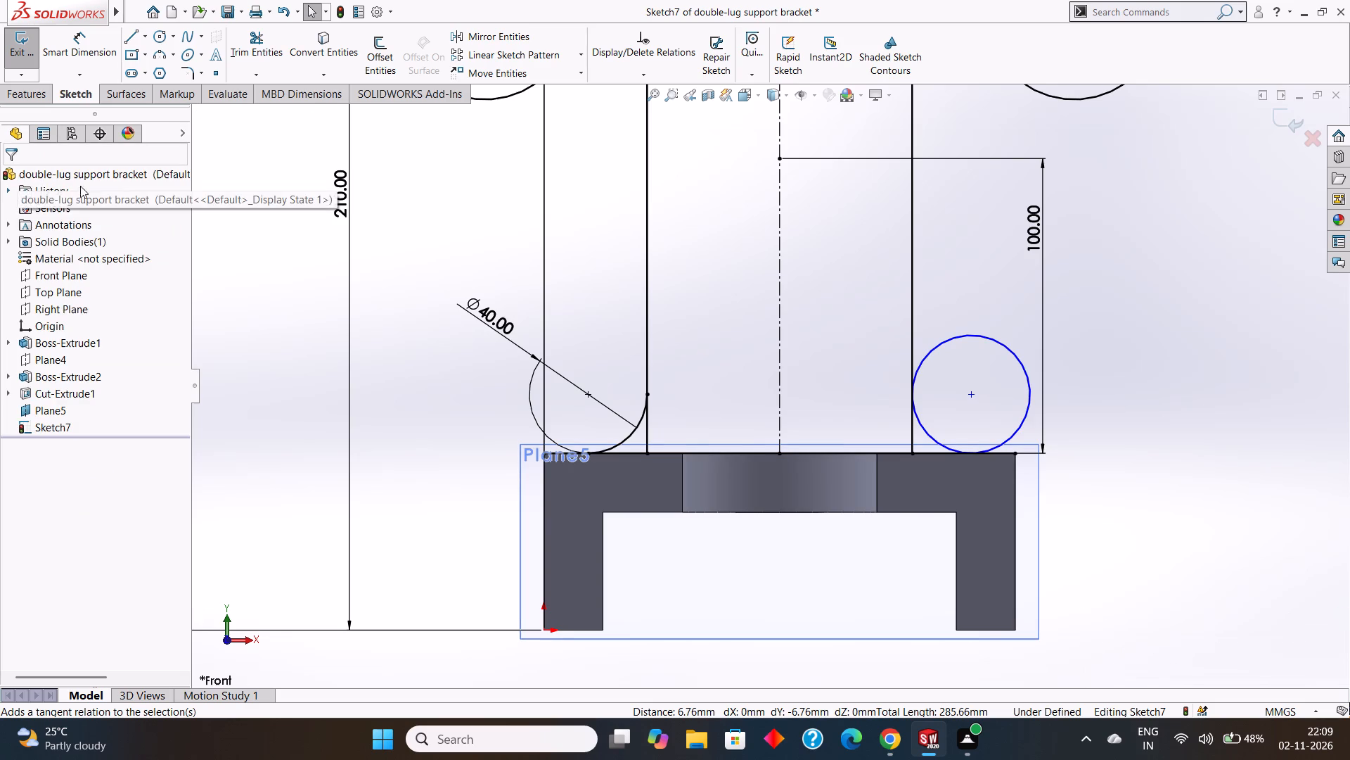
Save the bracket part.
{"action": "key", "text": "ctrl+s"}
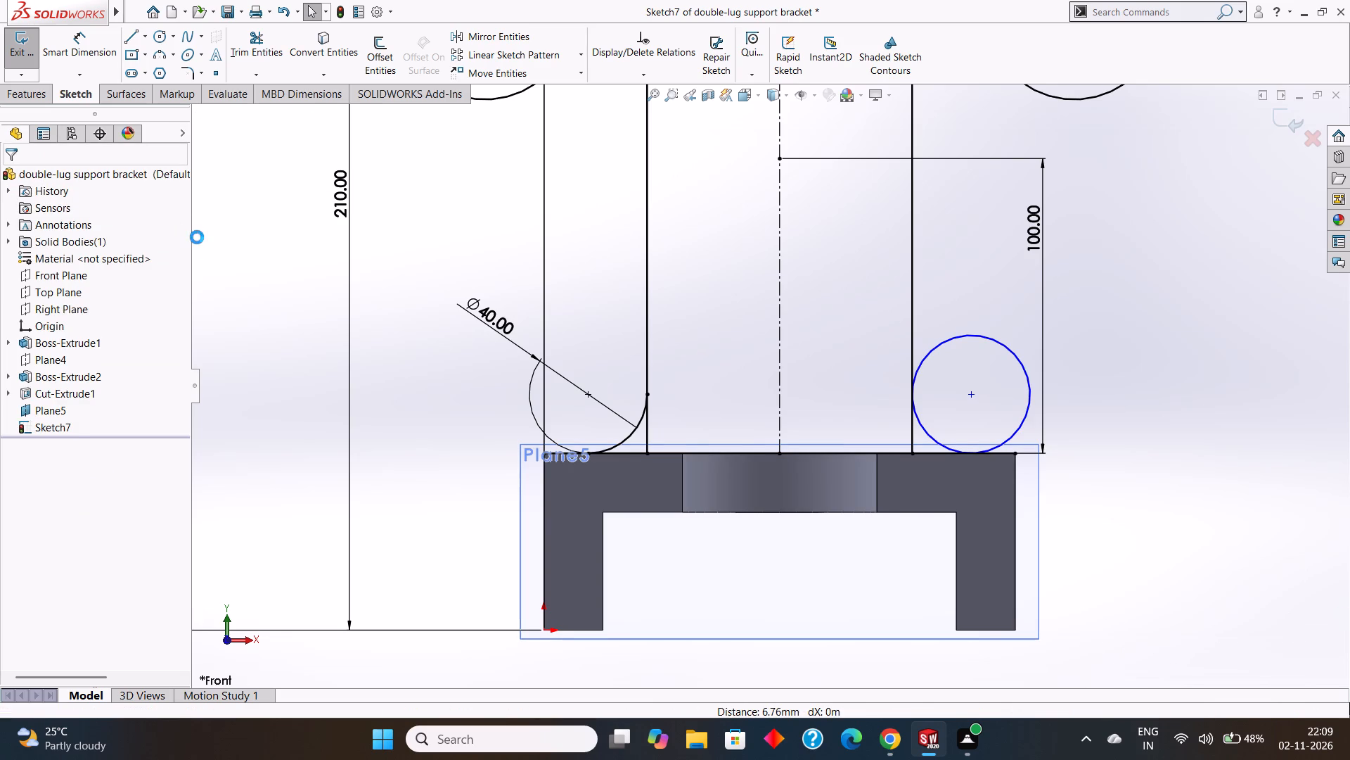
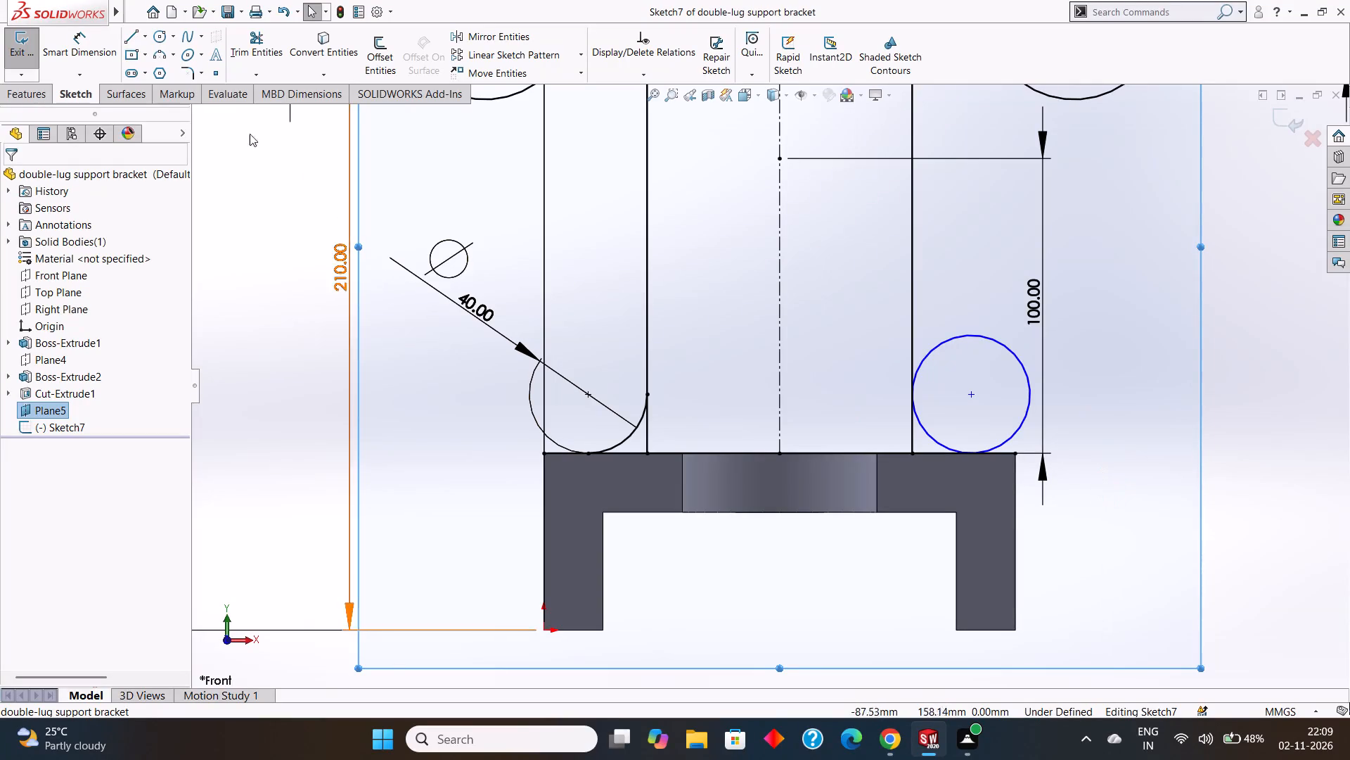
Dimension the right corner circle with a diameter of 40 mm.
{"action": "left_click", "coordinate": [98, 42]}
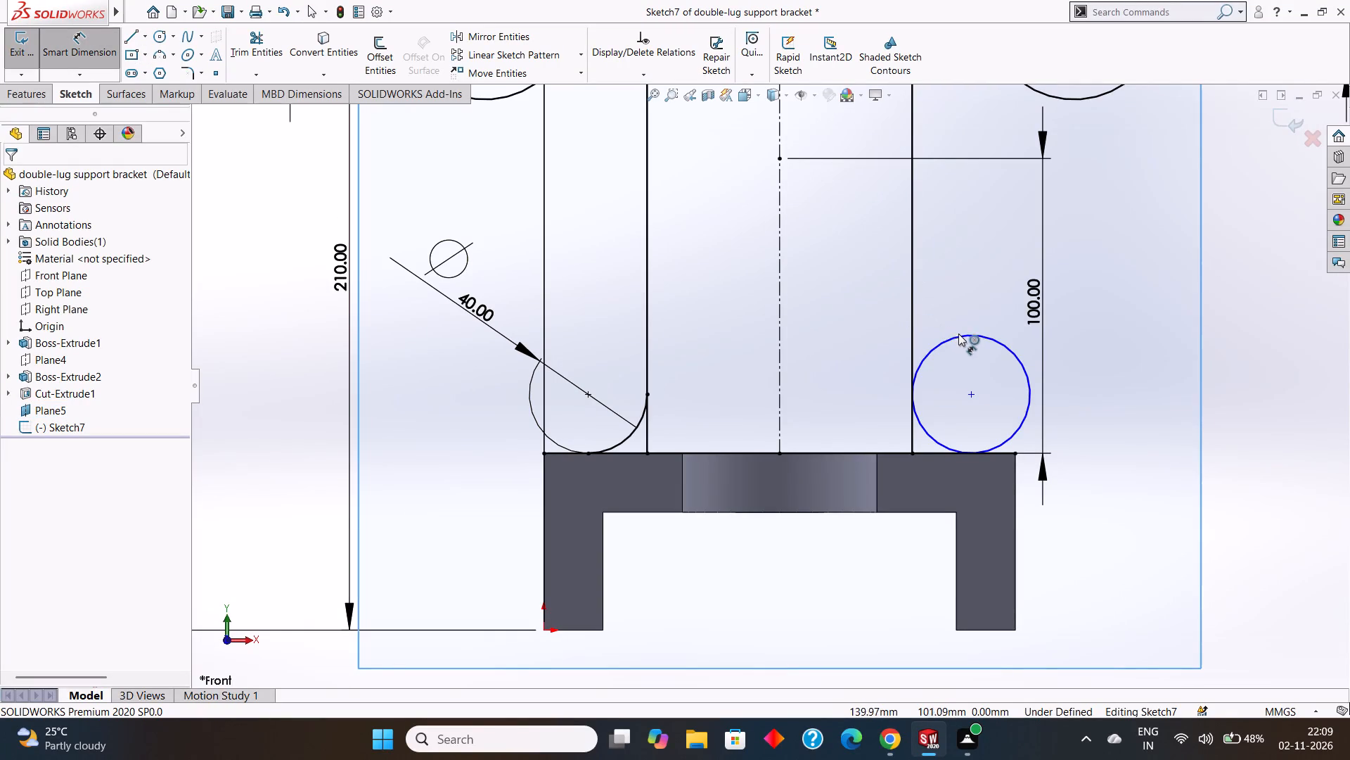
{"action": "left_click", "coordinate": [962, 336]}
{"action": "left_click", "coordinate": [1107, 315]}
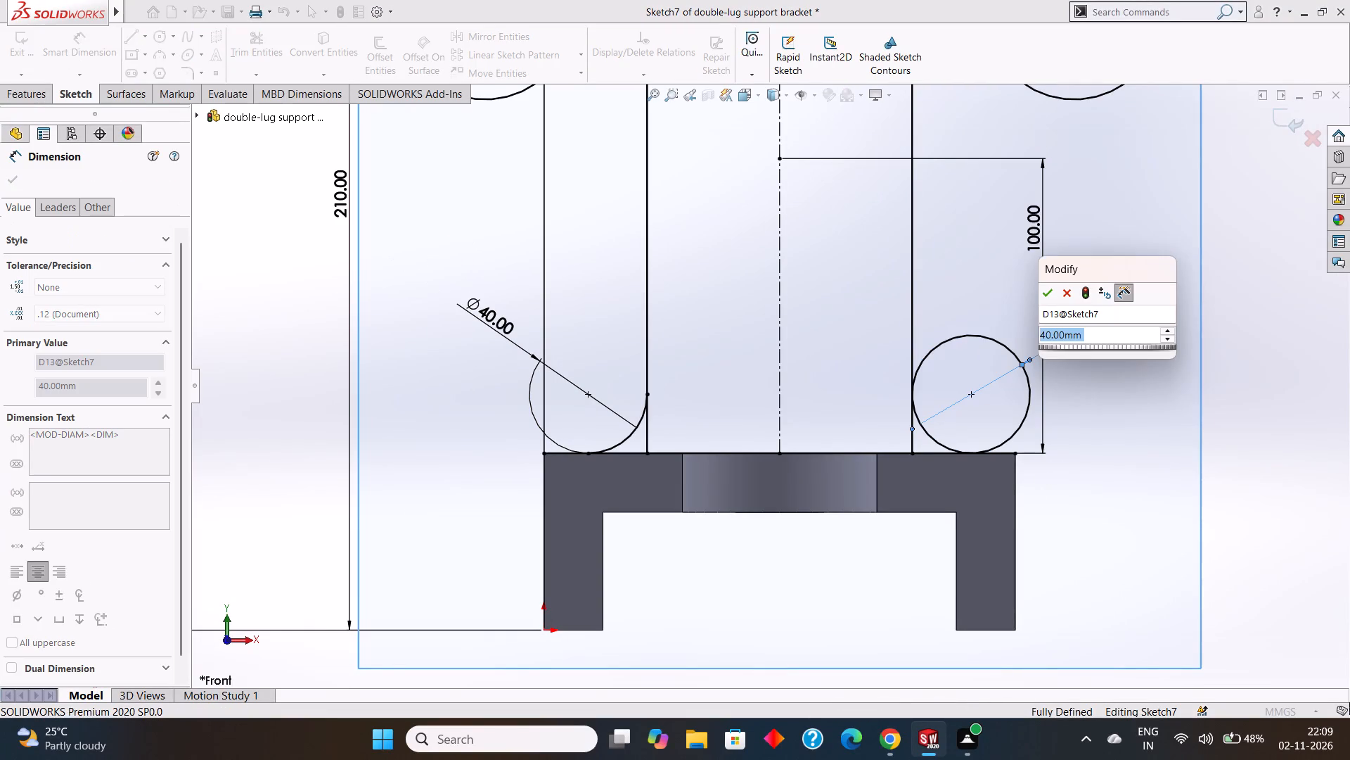
{"action": "left_click", "coordinate": [1046, 289]}
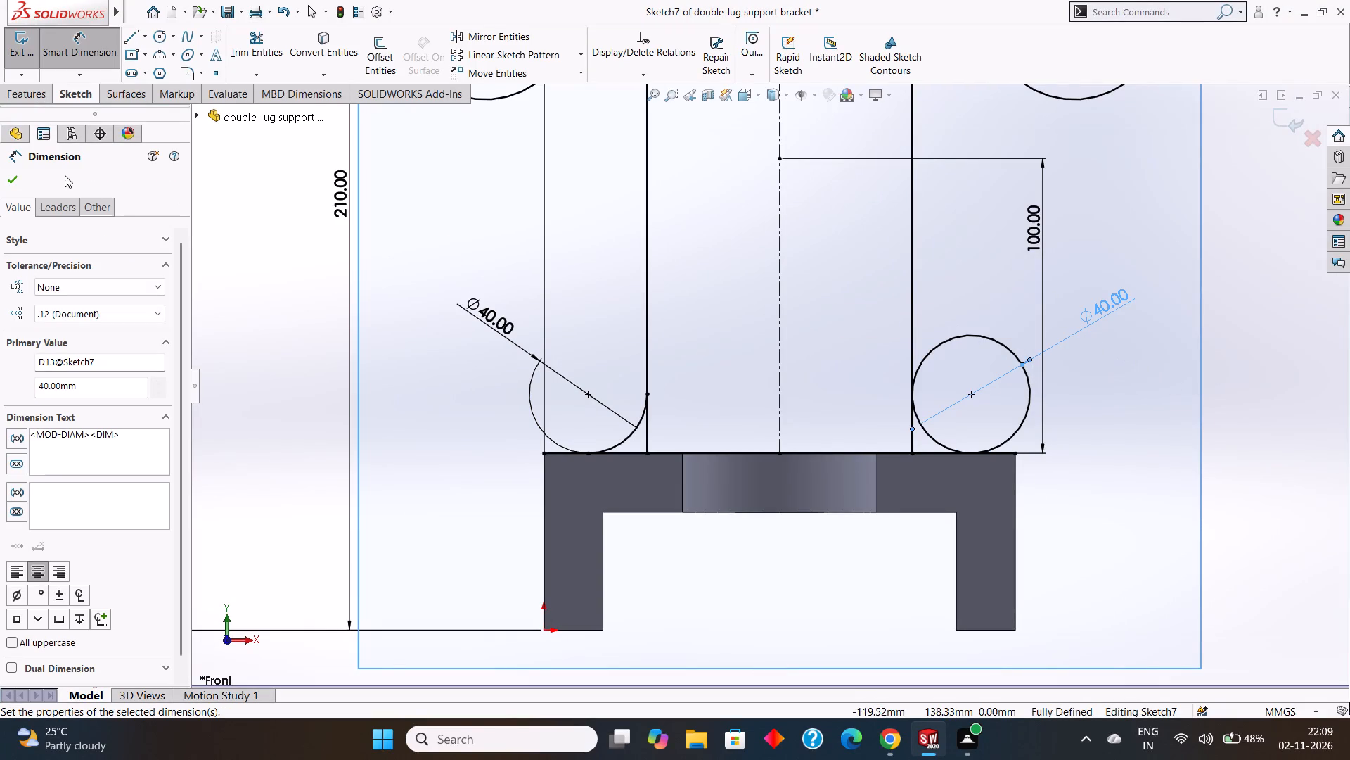
{"action": "left_click", "coordinate": [15, 181]}
Trim the right corner circle down to the arc between its tangent points on the vertical line and the base line.
{"action": "left_click", "coordinate": [245, 33]}
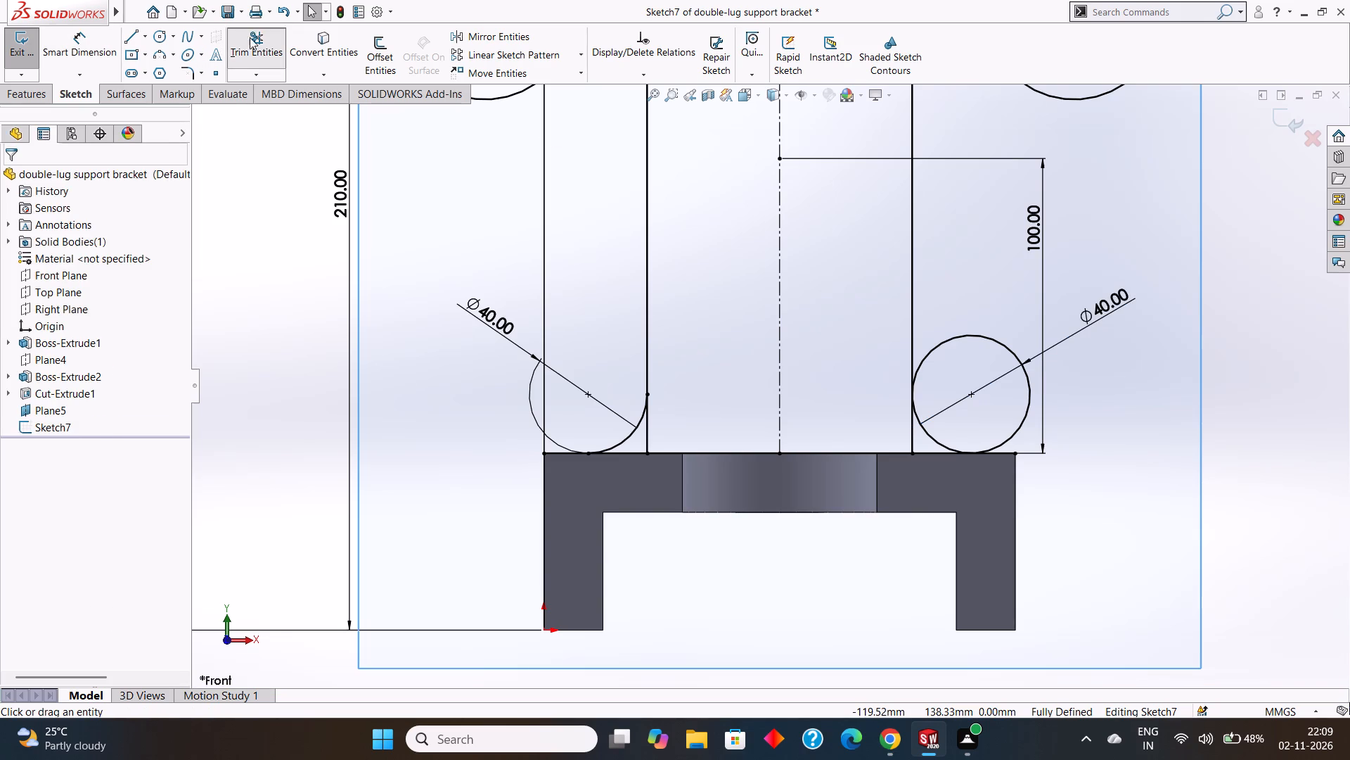
{"action": "left_click", "coordinate": [985, 334]}
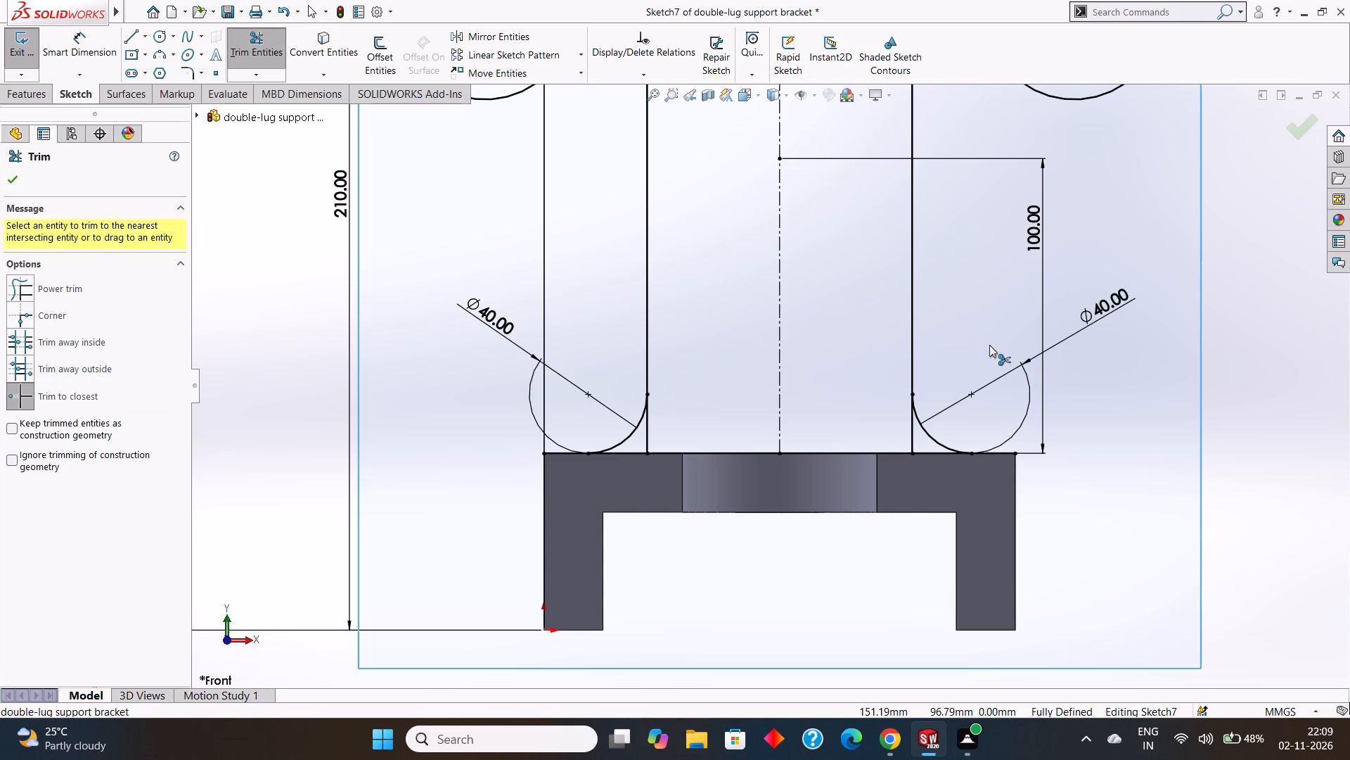
{"action": "left_click", "coordinate": [9, 184]}
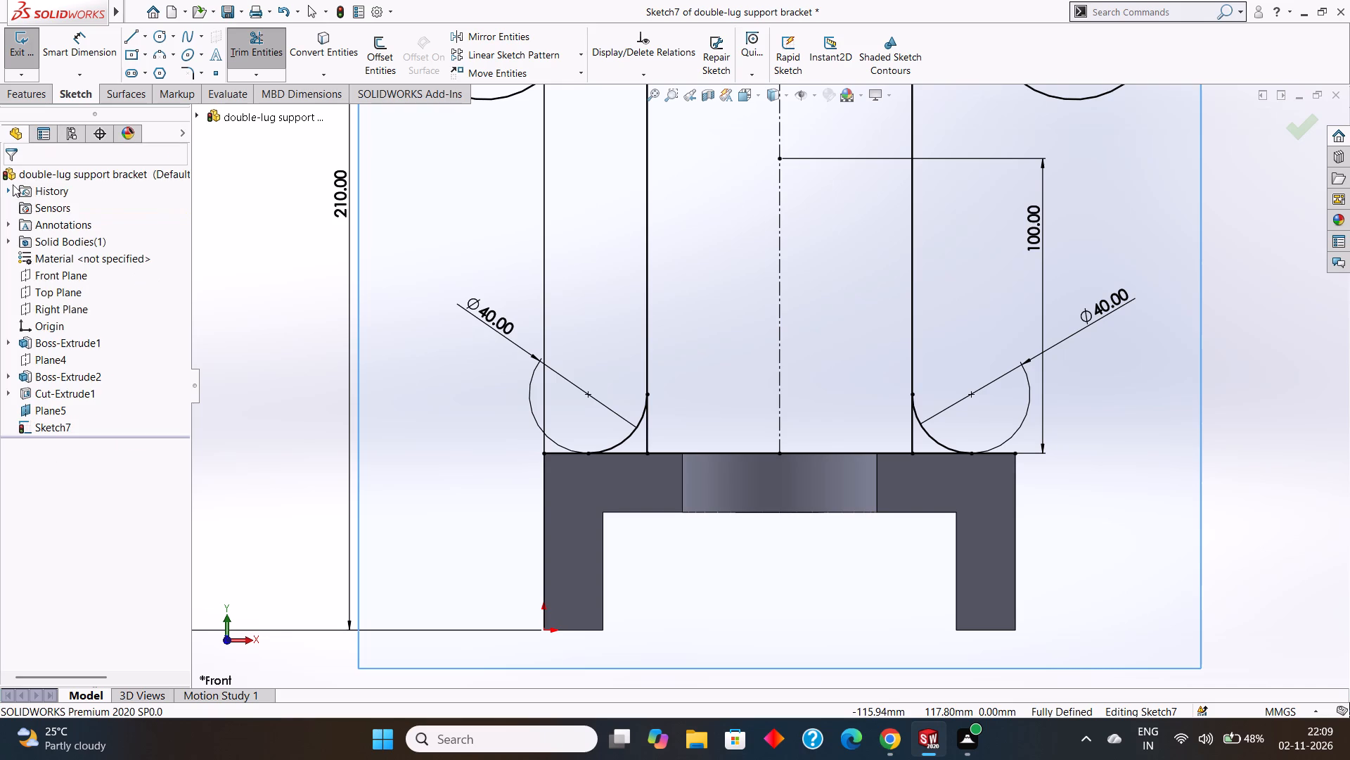
{"action": "scroll", "coordinate": [897, 387], "scroll_direction": "up", "scroll_amount": 1}
{"action": "scroll", "coordinate": [896, 386], "scroll_direction": "down", "scroll_amount": 1}
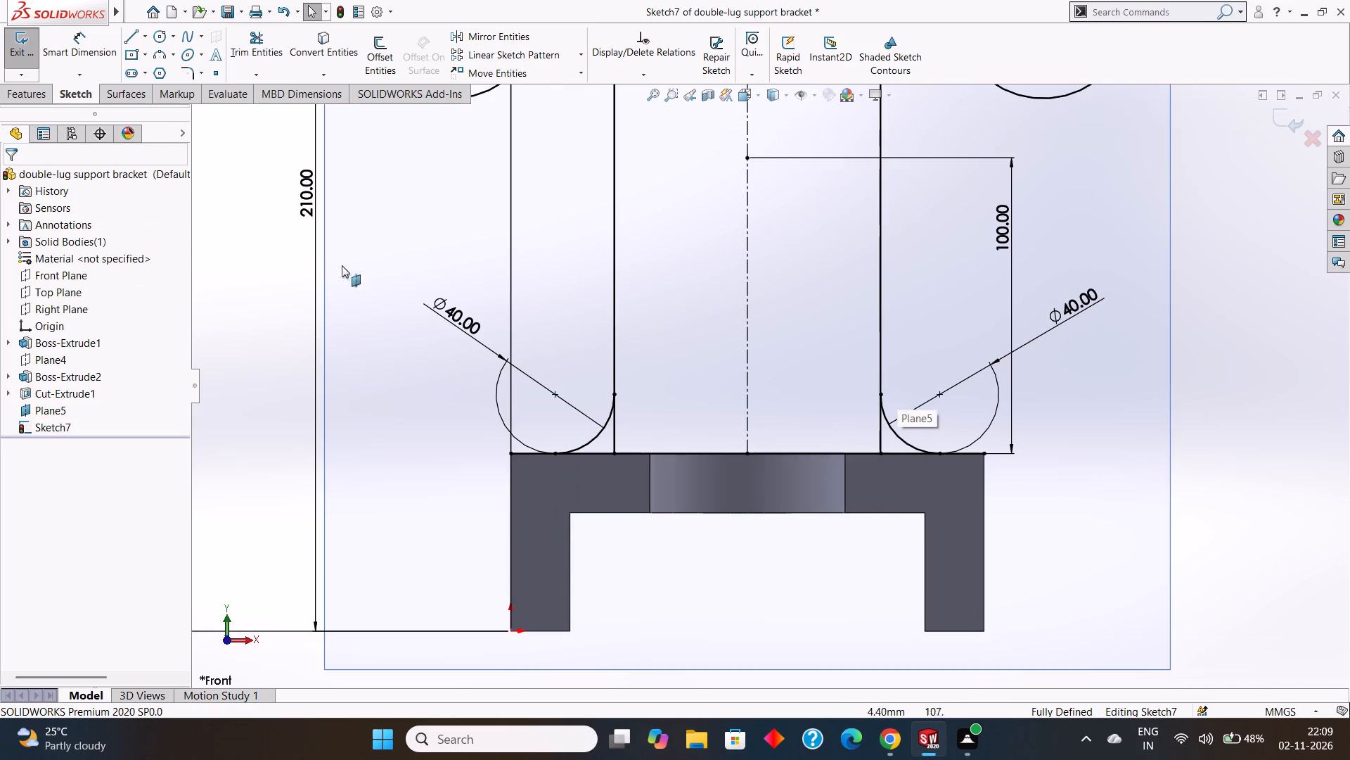
Trim the lower ends of the lug's two vertical lines between the corner arcs' tangent points and the base line.
{"action": "left_click", "coordinate": [261, 35]}
{"action": "scroll", "coordinate": [759, 423], "scroll_direction": "down", "scroll_amount": 2}
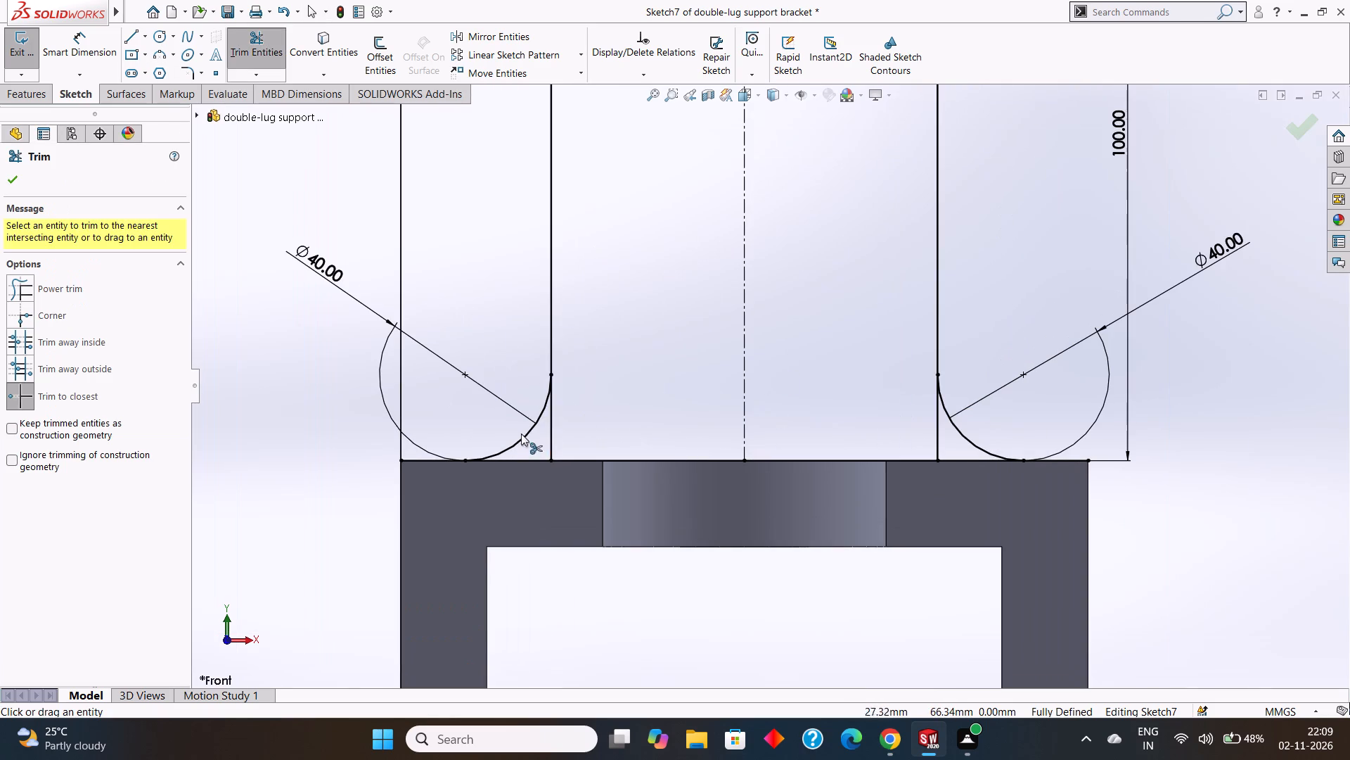
{"action": "left_click", "coordinate": [551, 436]}
{"action": "left_click", "coordinate": [934, 426]}
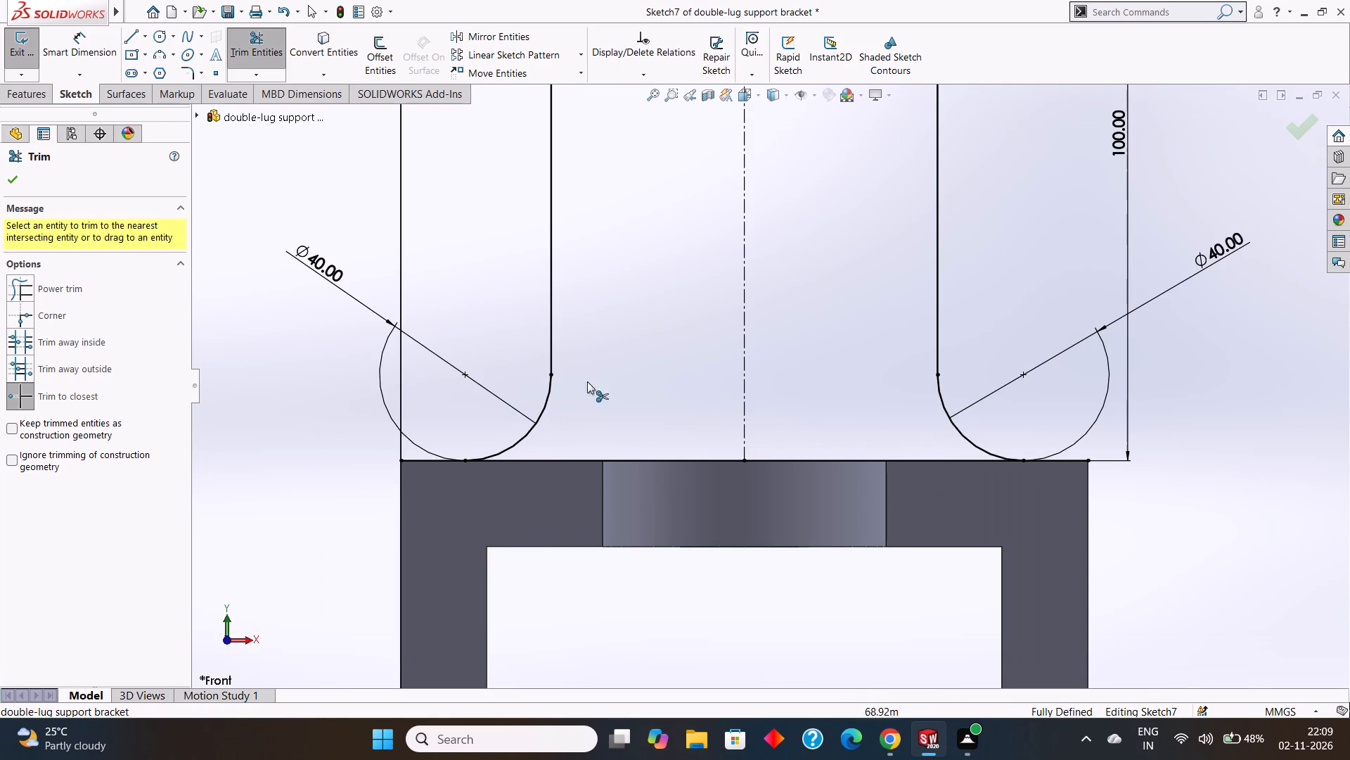
{"action": "left_click", "coordinate": [2, 175]}
Trim the base line's two outer ends beyond the corner arcs' tangent points.
{"action": "scroll", "coordinate": [554, 272], "scroll_direction": "up", "scroll_amount": 2}
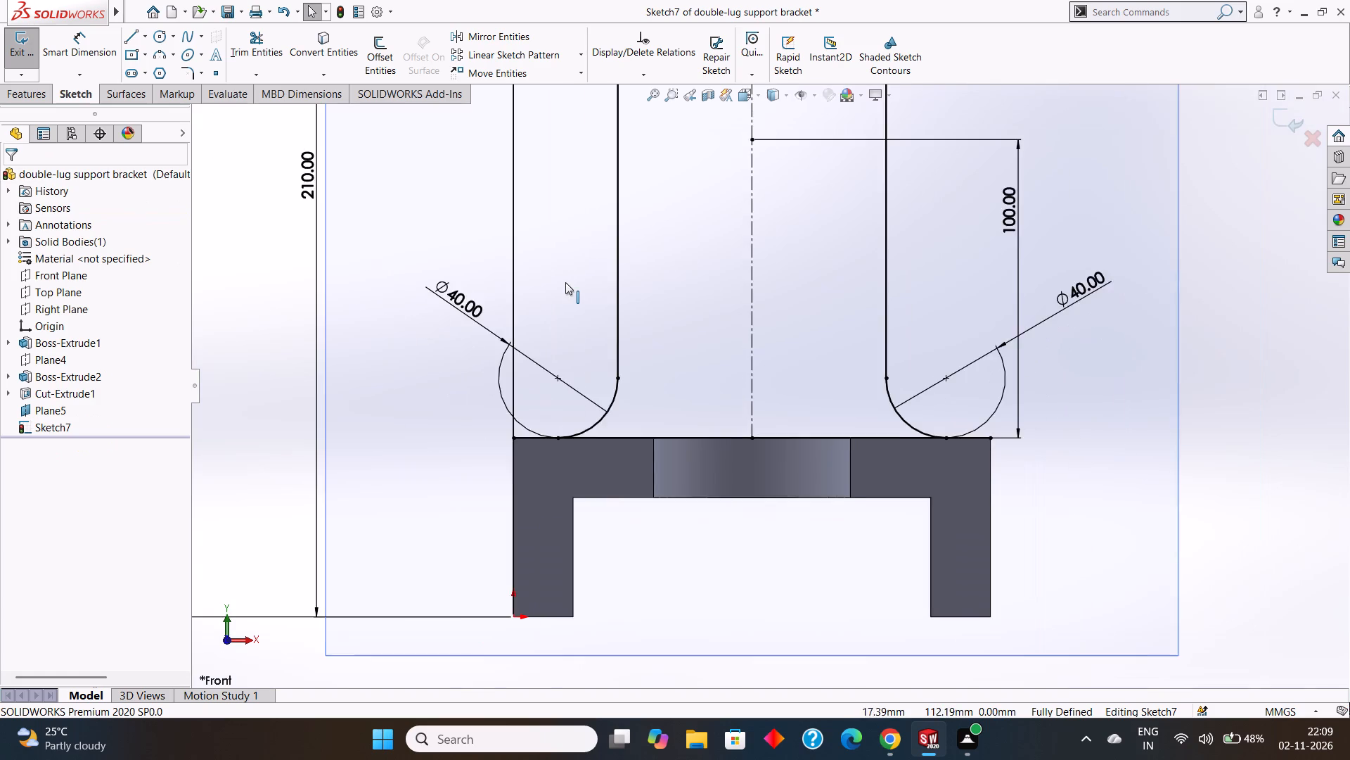
{"action": "scroll", "coordinate": [565, 282], "scroll_direction": "up", "scroll_amount": 3}
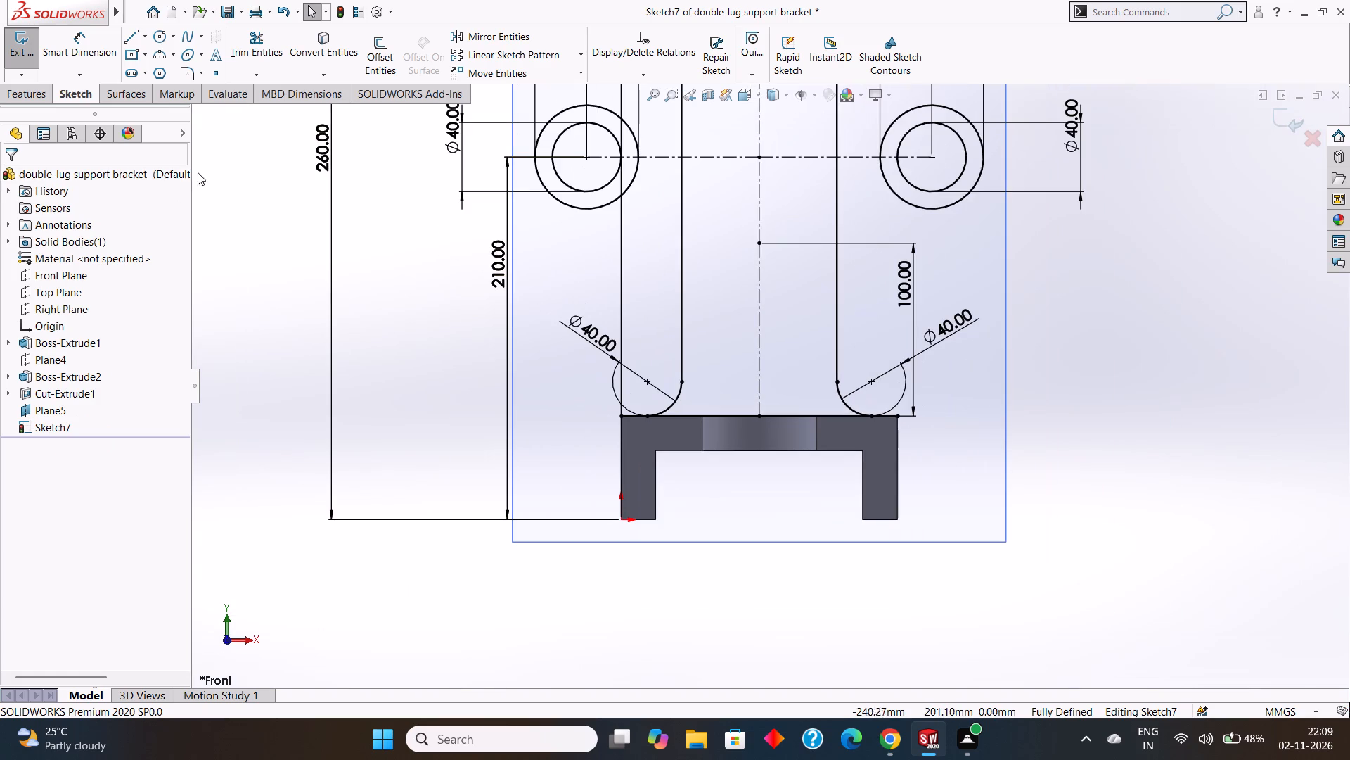
{"action": "left_click", "coordinate": [253, 59]}
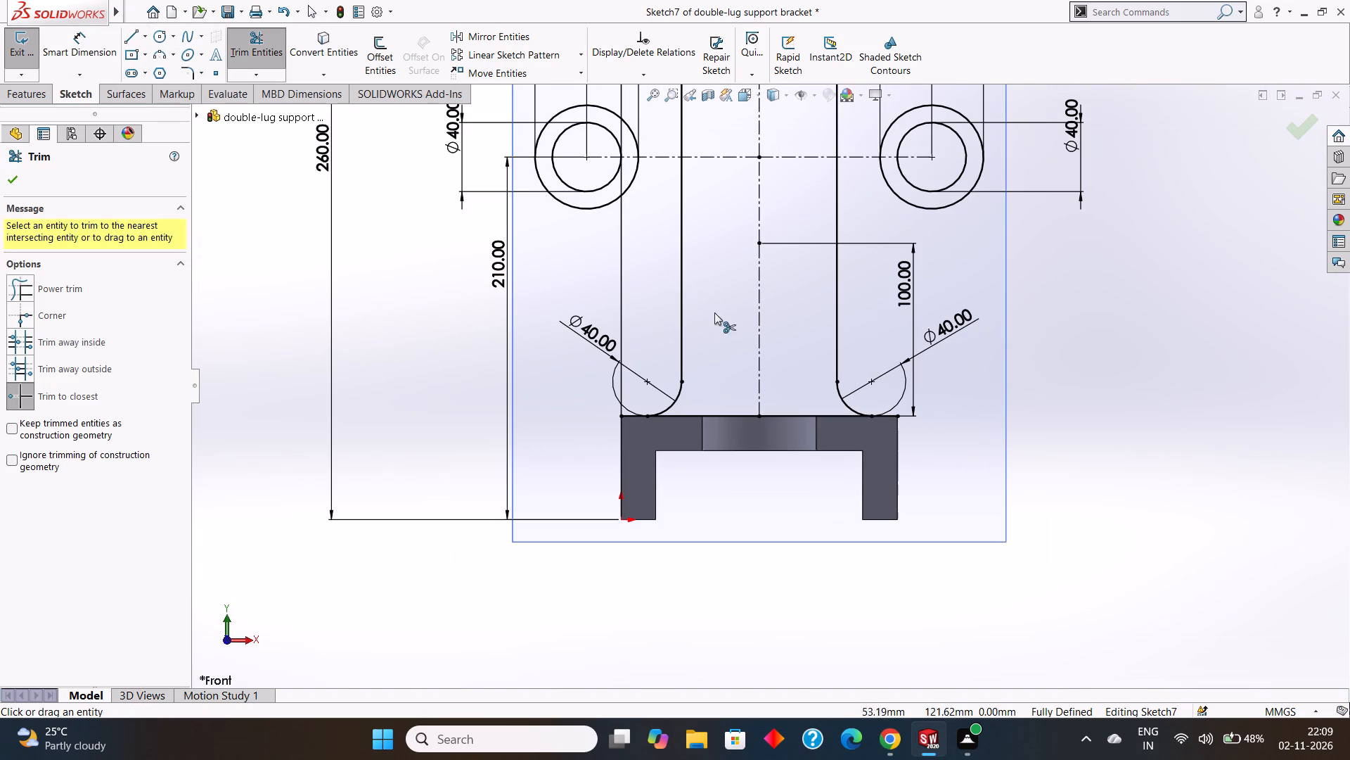
{"action": "scroll", "coordinate": [717, 337], "scroll_direction": "down", "scroll_amount": 2}
{"action": "scroll", "coordinate": [668, 420], "scroll_direction": "down", "scroll_amount": 3}
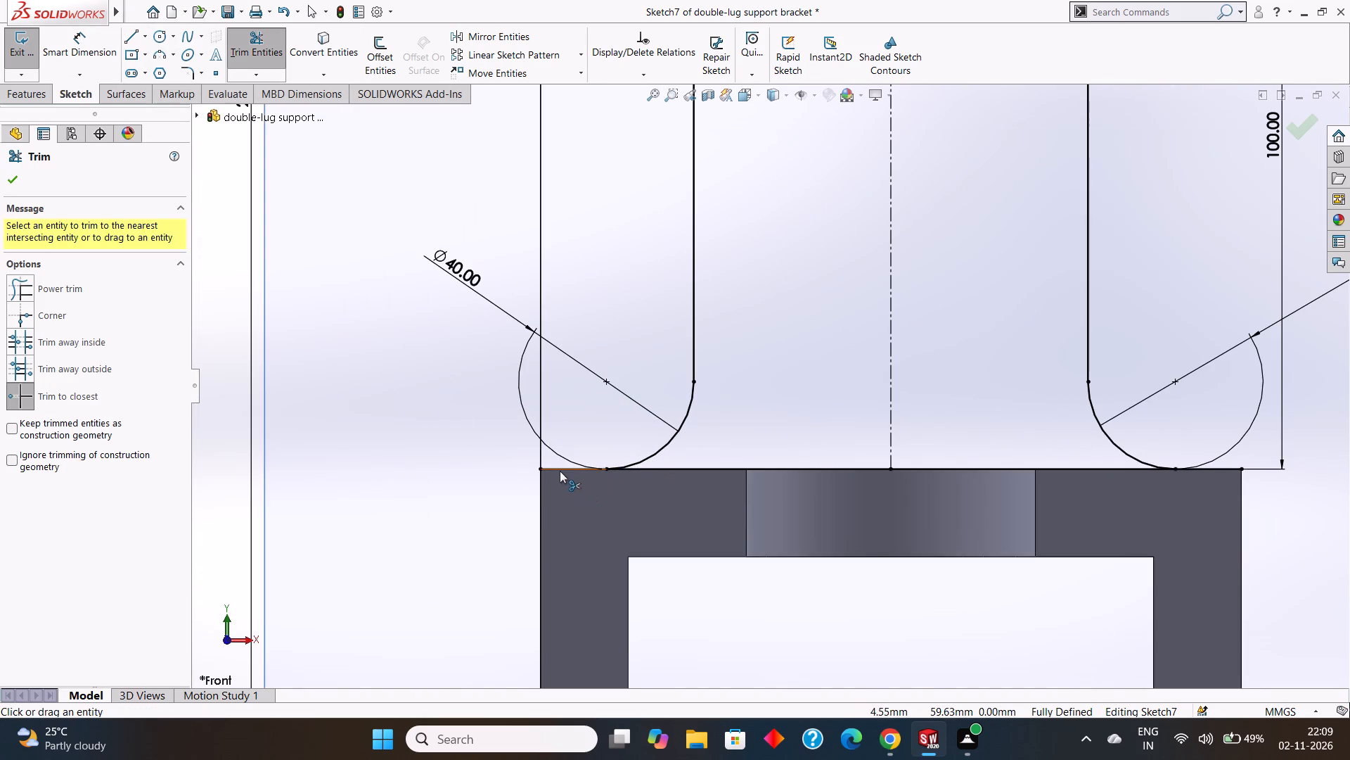
{"action": "left_click", "coordinate": [560, 471]}
{"action": "left_click", "coordinate": [712, 386]}
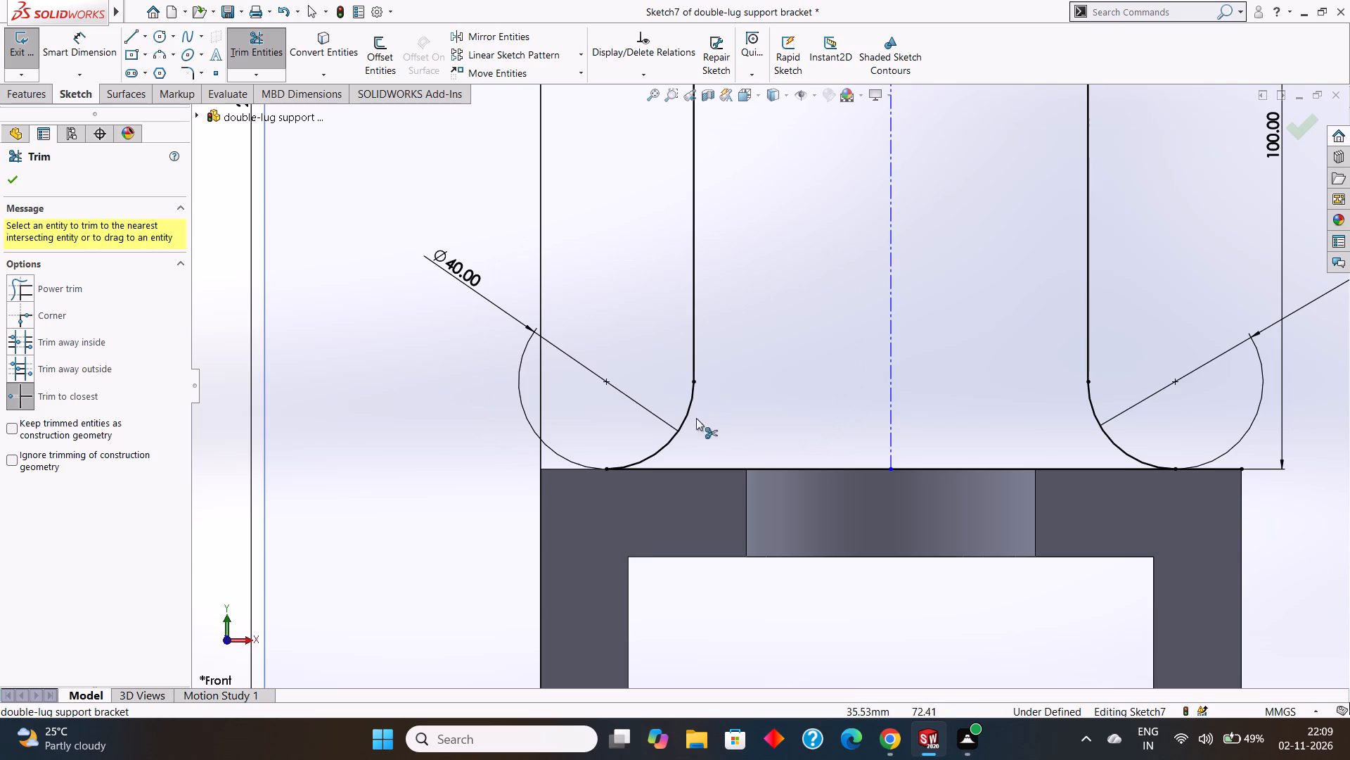
{"action": "scroll", "coordinate": [712, 436], "scroll_direction": "up", "scroll_amount": 2}
{"action": "scroll", "coordinate": [1010, 435], "scroll_direction": "up", "scroll_amount": 1}
{"action": "scroll", "coordinate": [1034, 439], "scroll_direction": "down", "scroll_amount": 3}
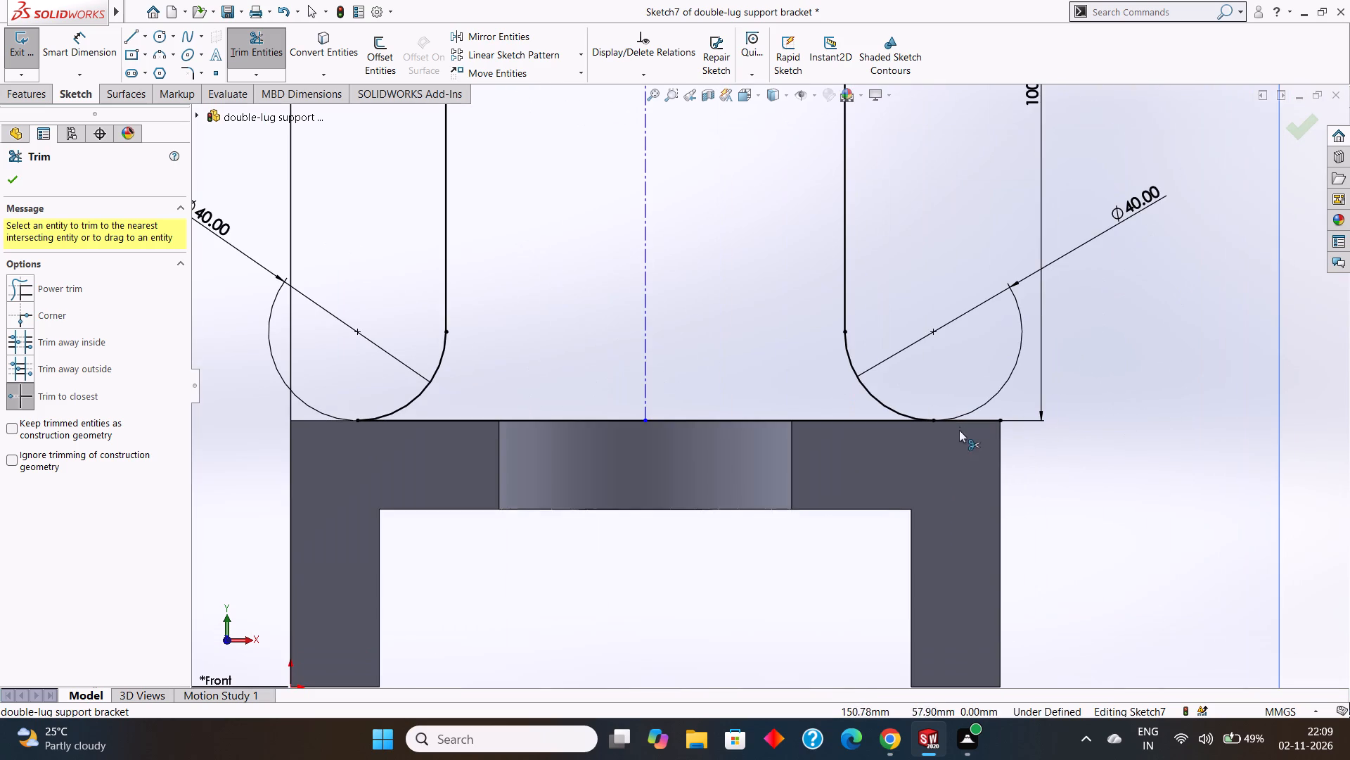
{"action": "left_click", "coordinate": [977, 418]}
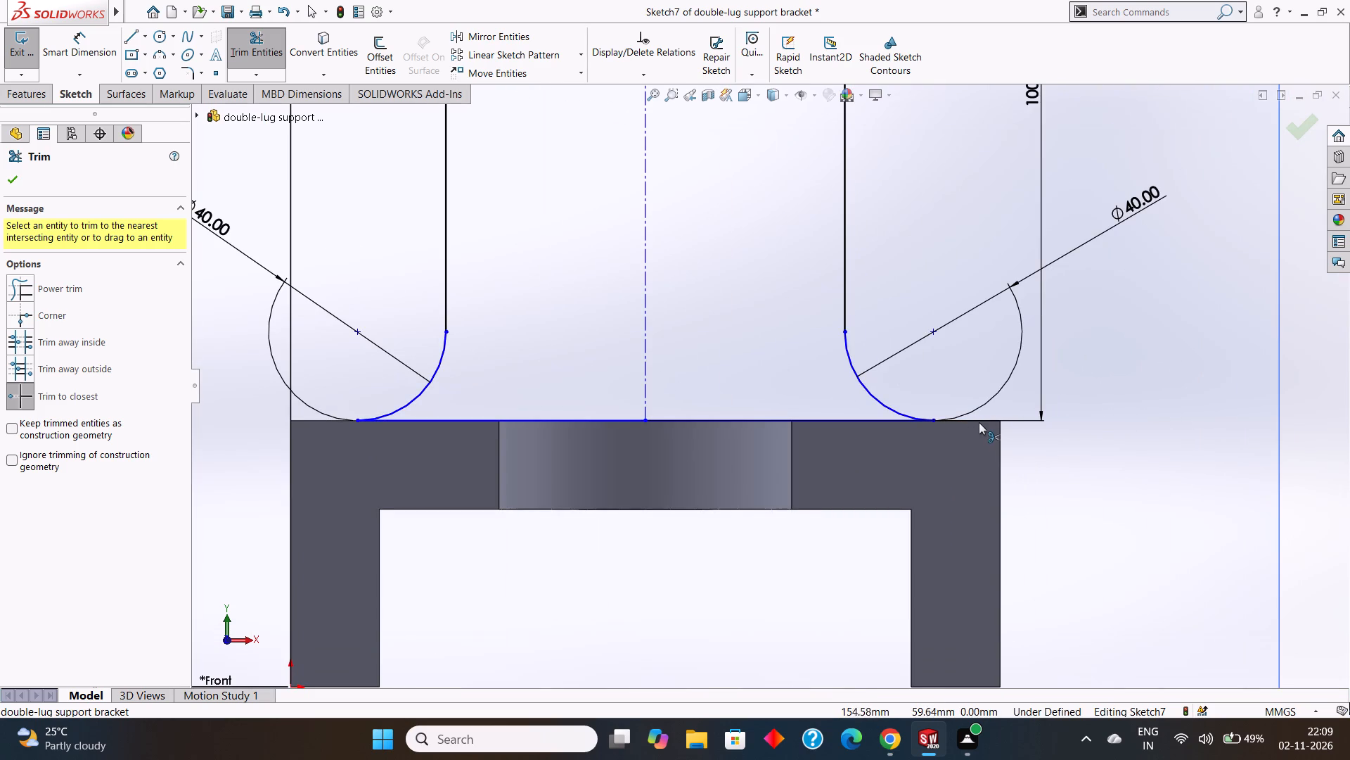
{"action": "left_click", "coordinate": [980, 422]}
{"action": "scroll", "coordinate": [967, 433], "scroll_direction": "up", "scroll_amount": 6}
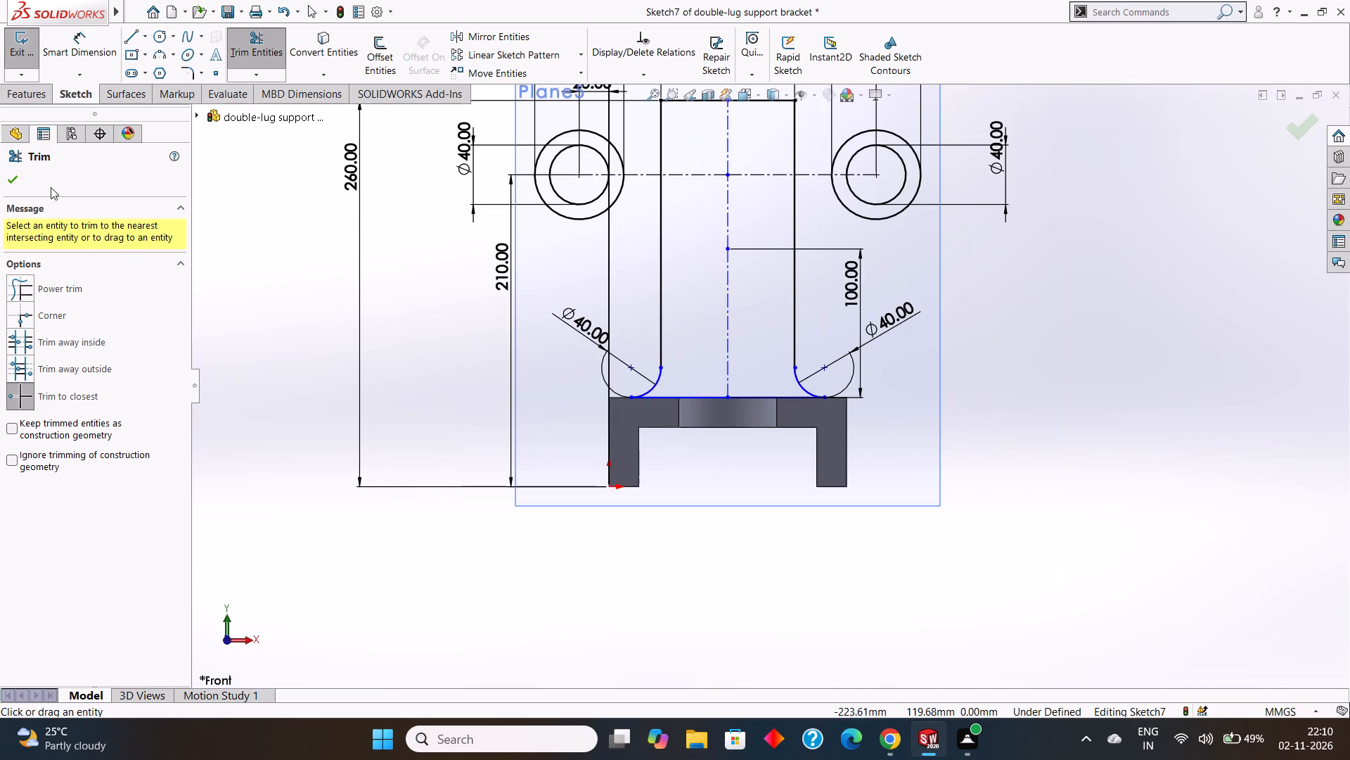
{"action": "left_click", "coordinate": [8, 177]}
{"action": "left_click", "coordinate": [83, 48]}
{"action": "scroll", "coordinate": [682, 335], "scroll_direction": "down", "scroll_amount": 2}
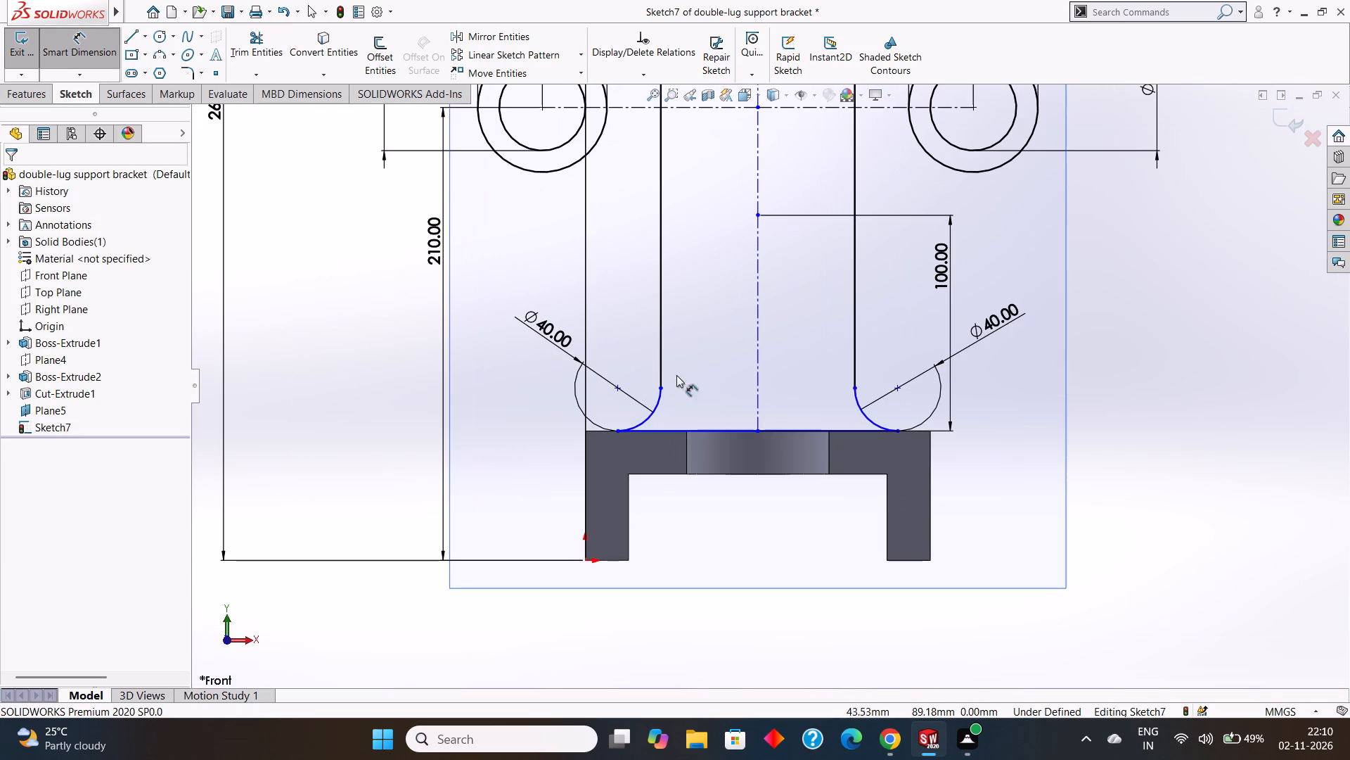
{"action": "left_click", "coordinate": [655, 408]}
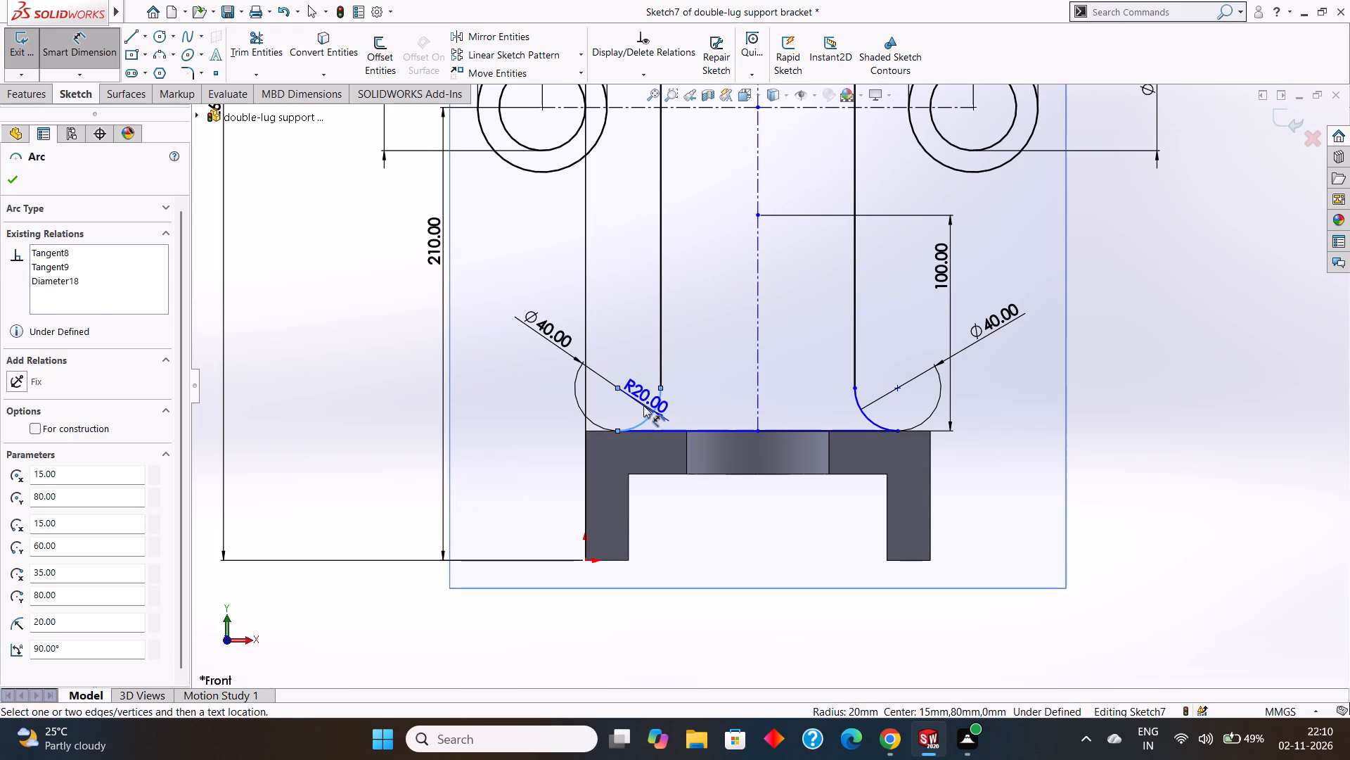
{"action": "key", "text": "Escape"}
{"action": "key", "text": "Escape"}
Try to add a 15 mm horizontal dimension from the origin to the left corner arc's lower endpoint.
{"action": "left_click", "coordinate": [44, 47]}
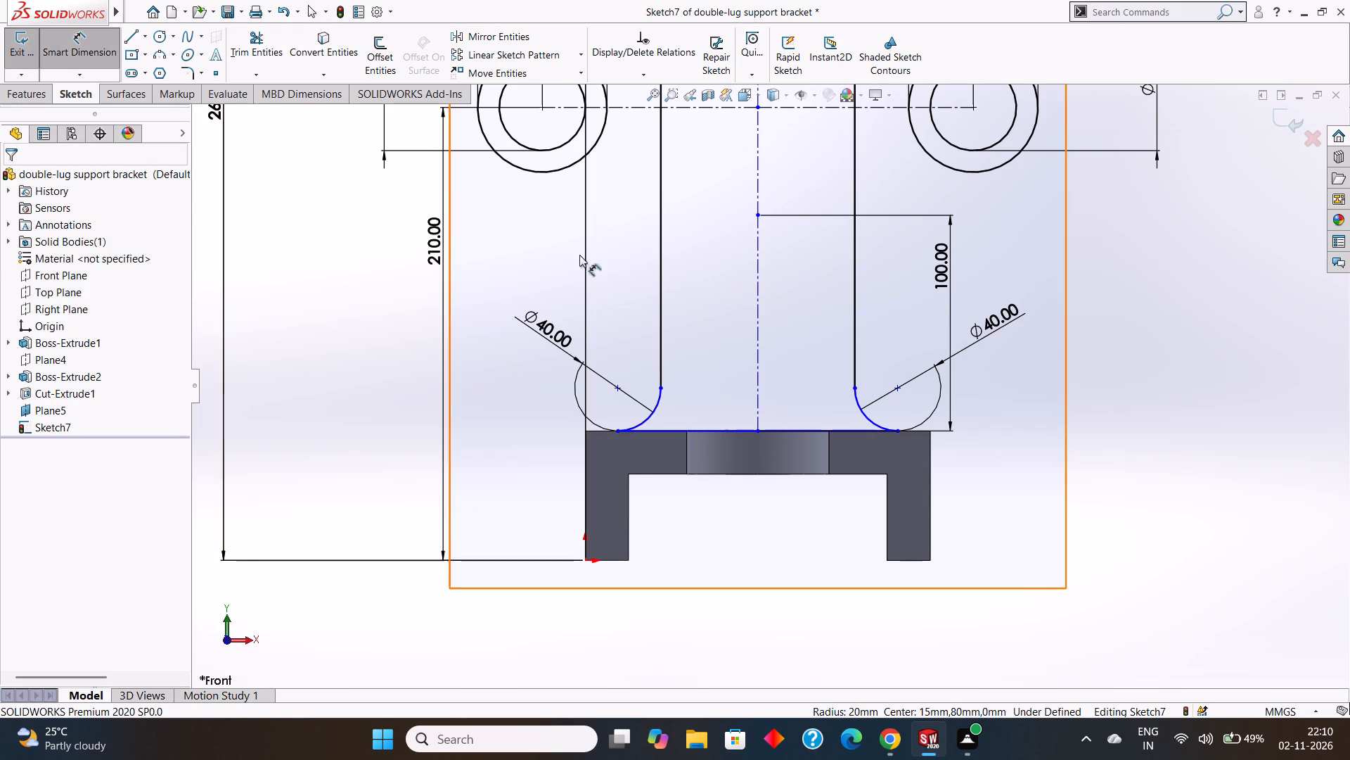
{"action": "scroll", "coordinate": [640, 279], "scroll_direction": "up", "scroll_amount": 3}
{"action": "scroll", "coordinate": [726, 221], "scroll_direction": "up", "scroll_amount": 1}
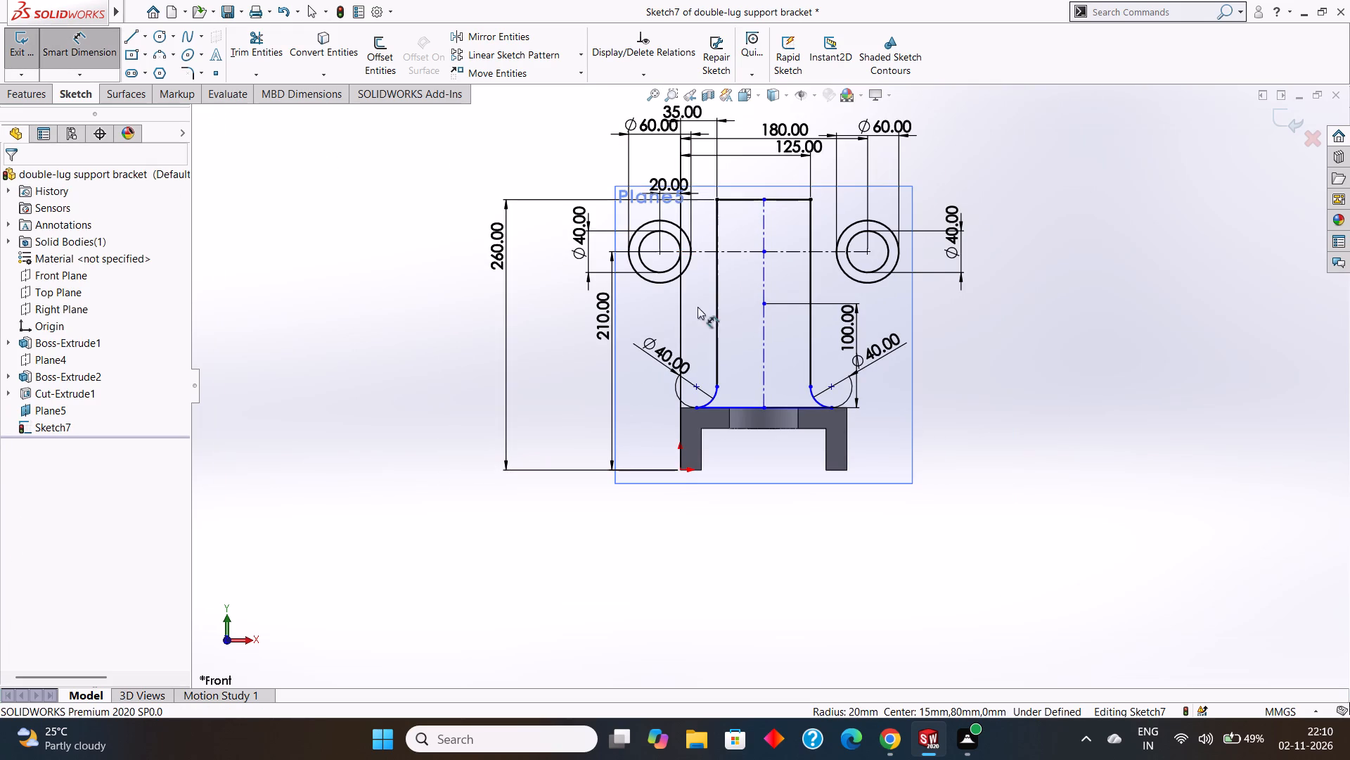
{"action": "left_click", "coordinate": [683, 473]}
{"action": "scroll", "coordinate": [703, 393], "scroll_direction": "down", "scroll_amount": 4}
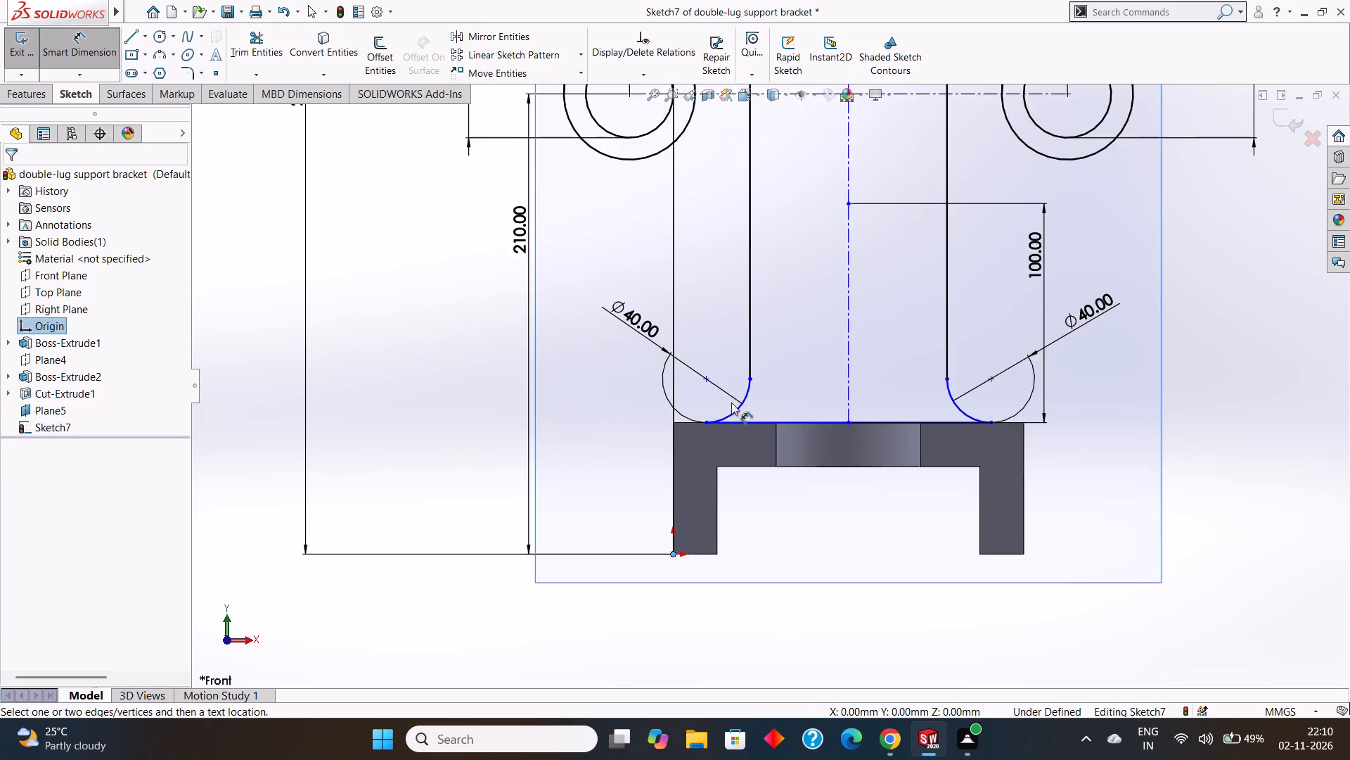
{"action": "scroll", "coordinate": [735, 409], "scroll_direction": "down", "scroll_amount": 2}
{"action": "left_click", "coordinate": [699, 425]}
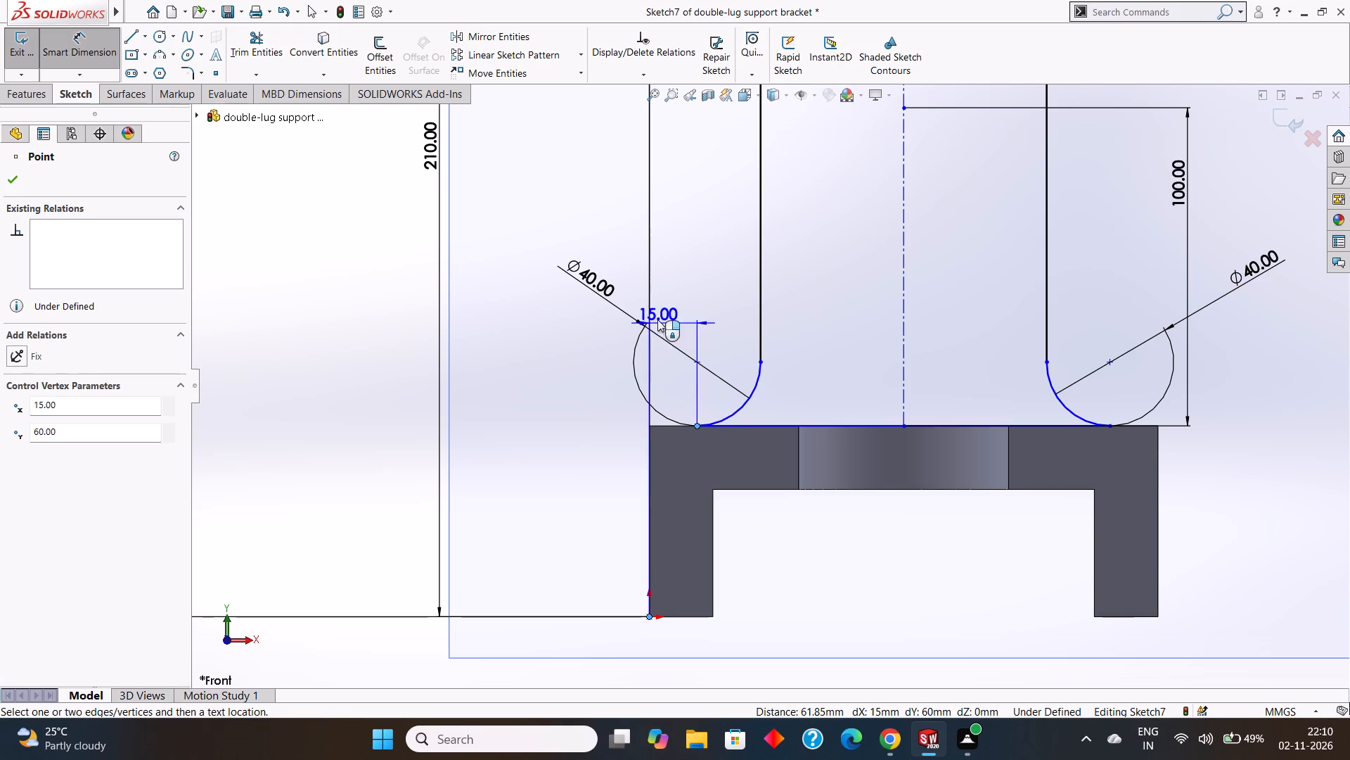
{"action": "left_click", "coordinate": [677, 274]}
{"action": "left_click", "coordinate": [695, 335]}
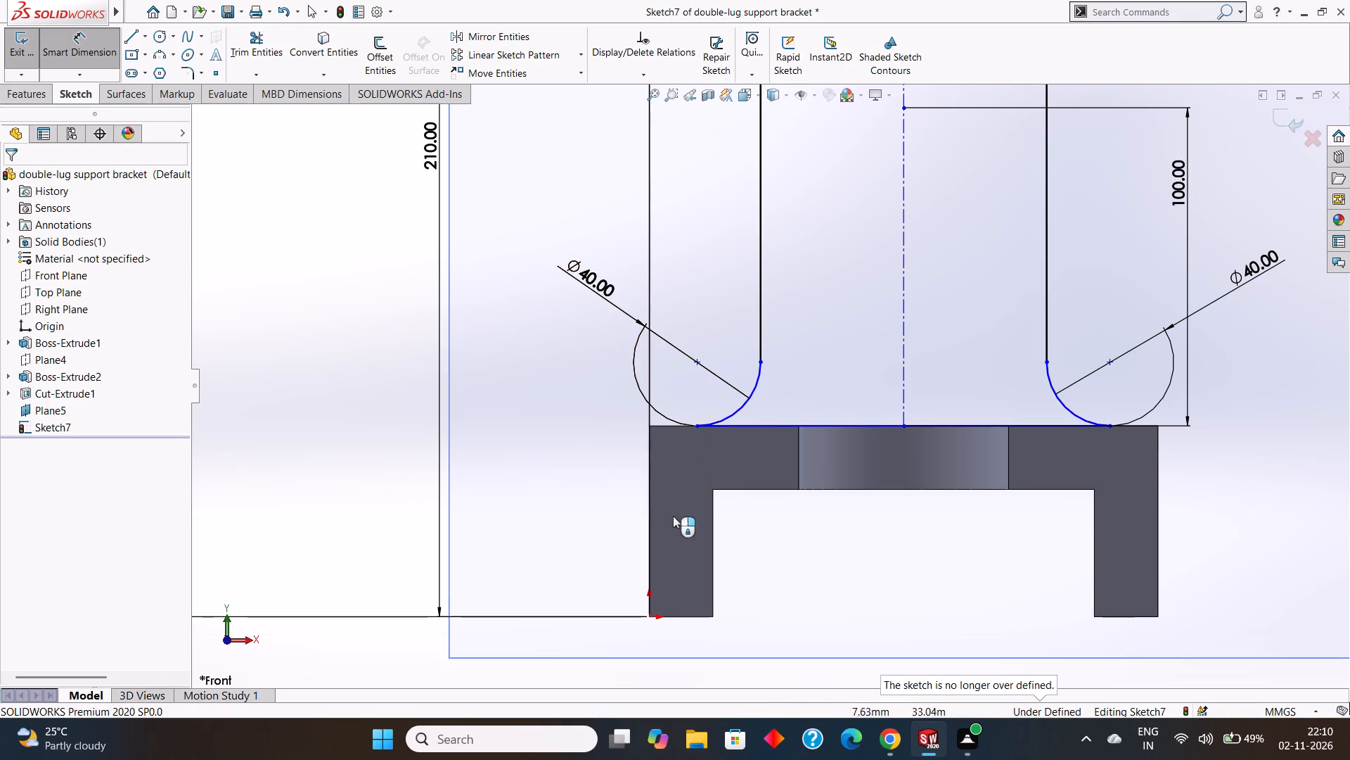
Add a 60 mm vertical dimension from the origin to the left corner arc's lower endpoint.
{"action": "left_click", "coordinate": [650, 618]}
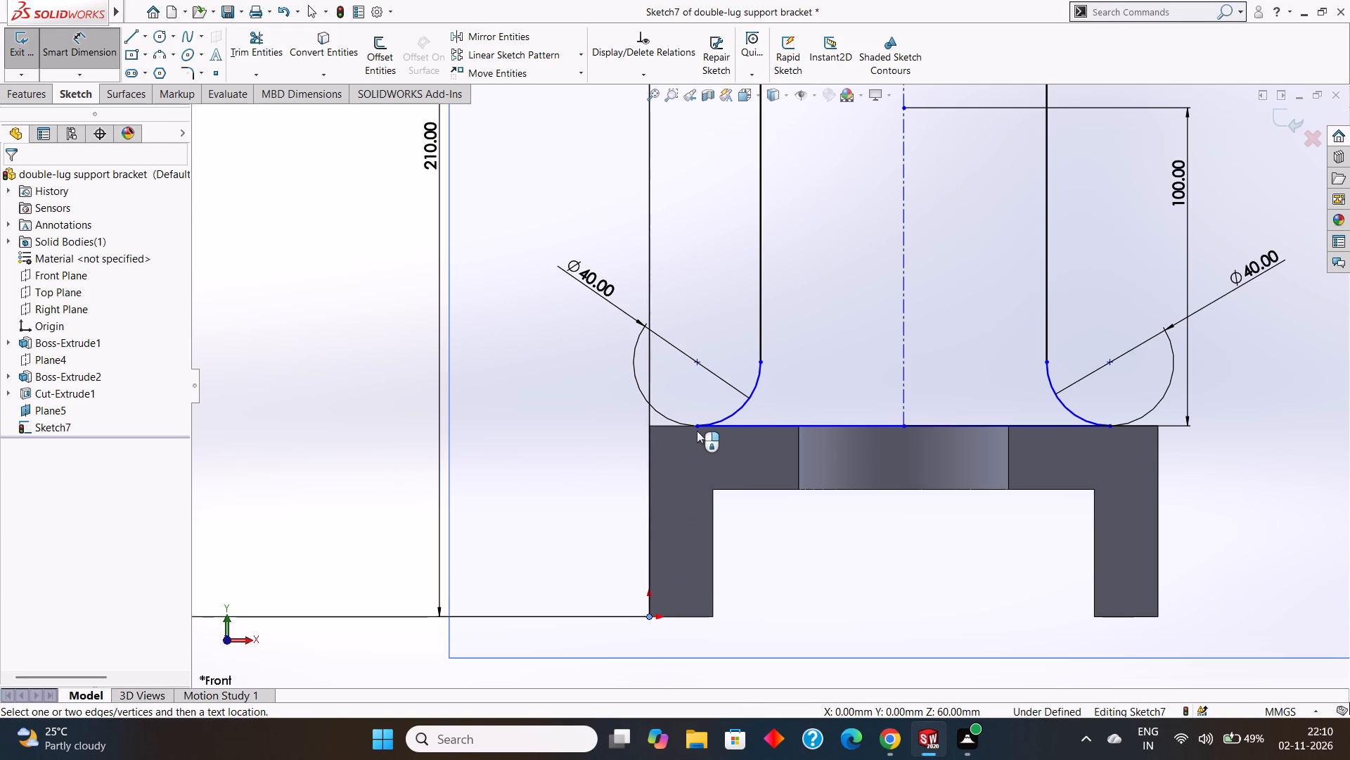
{"action": "left_click", "coordinate": [697, 428]}
{"action": "left_click", "coordinate": [583, 429]}
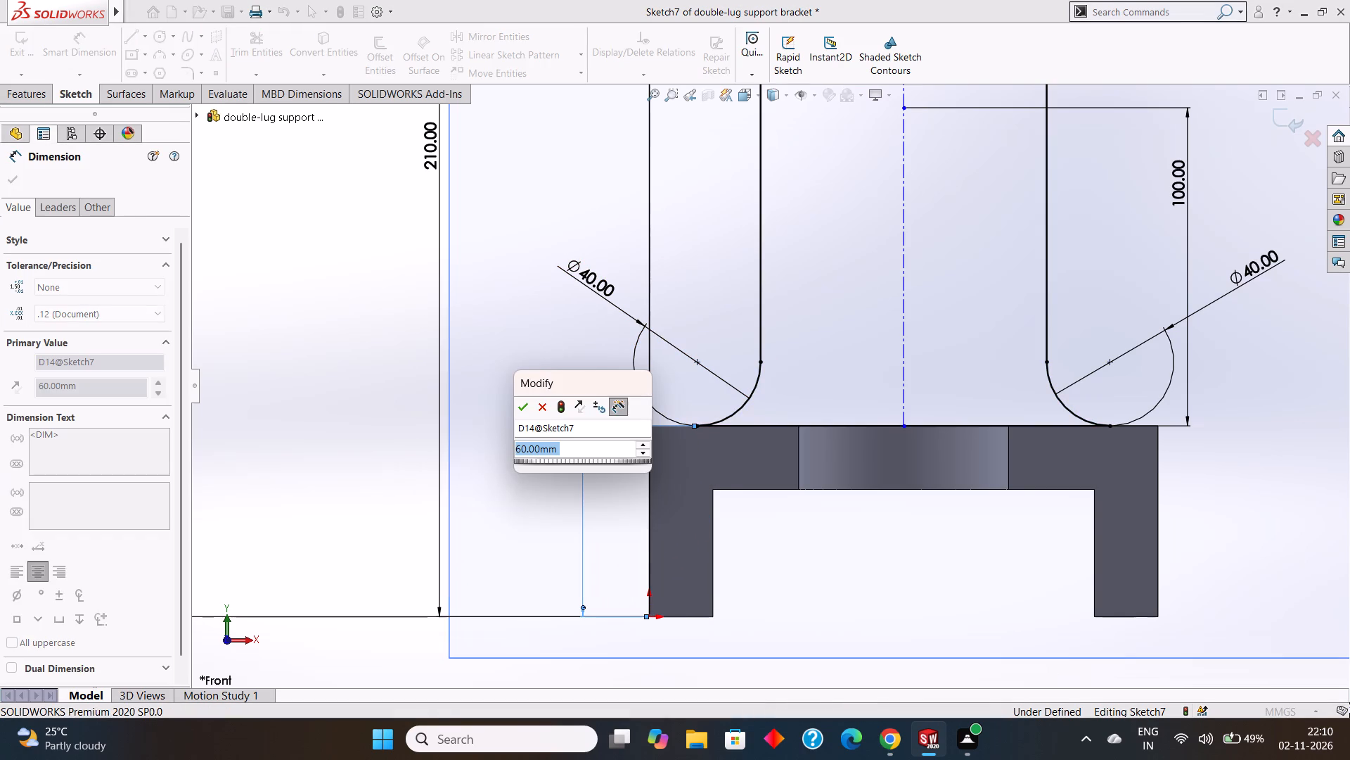
{"action": "left_click", "coordinate": [523, 408]}
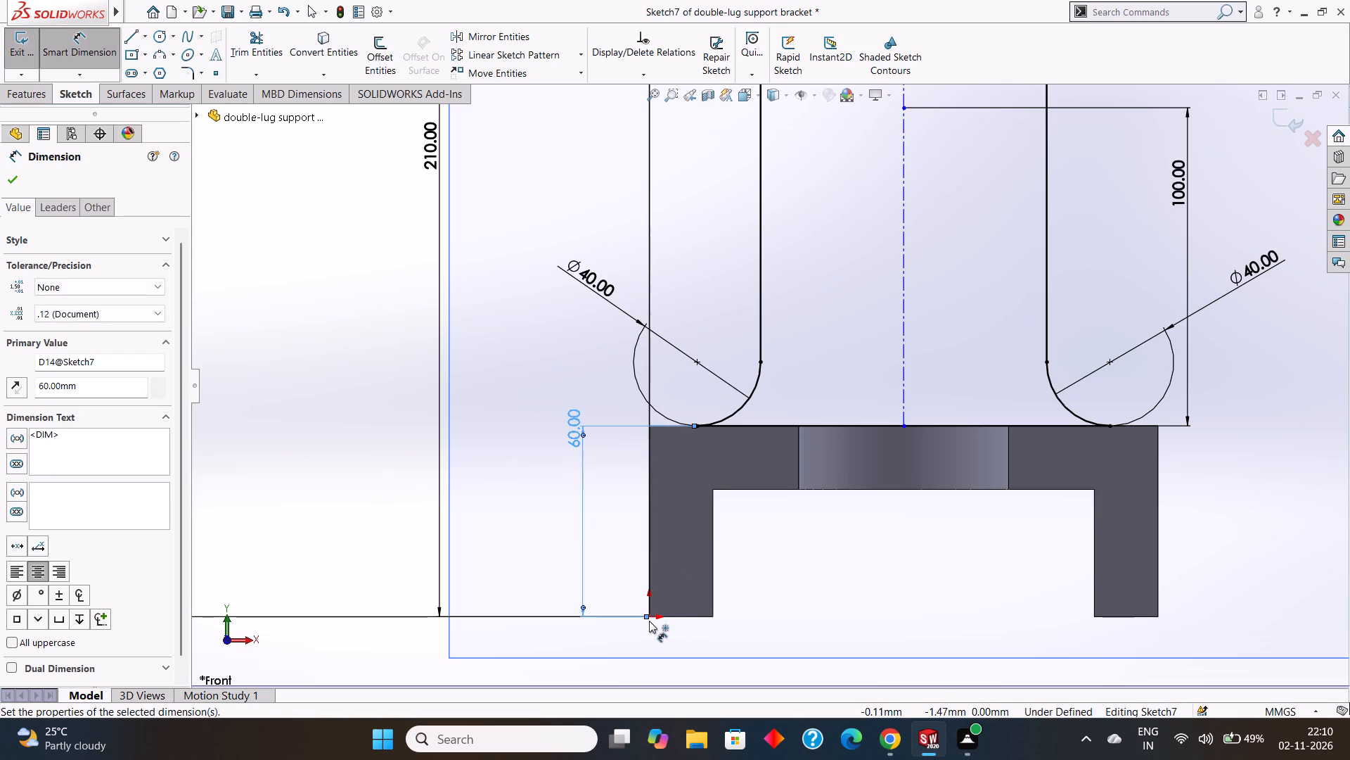
{"action": "left_click", "coordinate": [650, 620]}
{"action": "scroll", "coordinate": [1050, 400], "scroll_direction": "up", "scroll_amount": 5}
{"action": "key", "text": "Escape"}
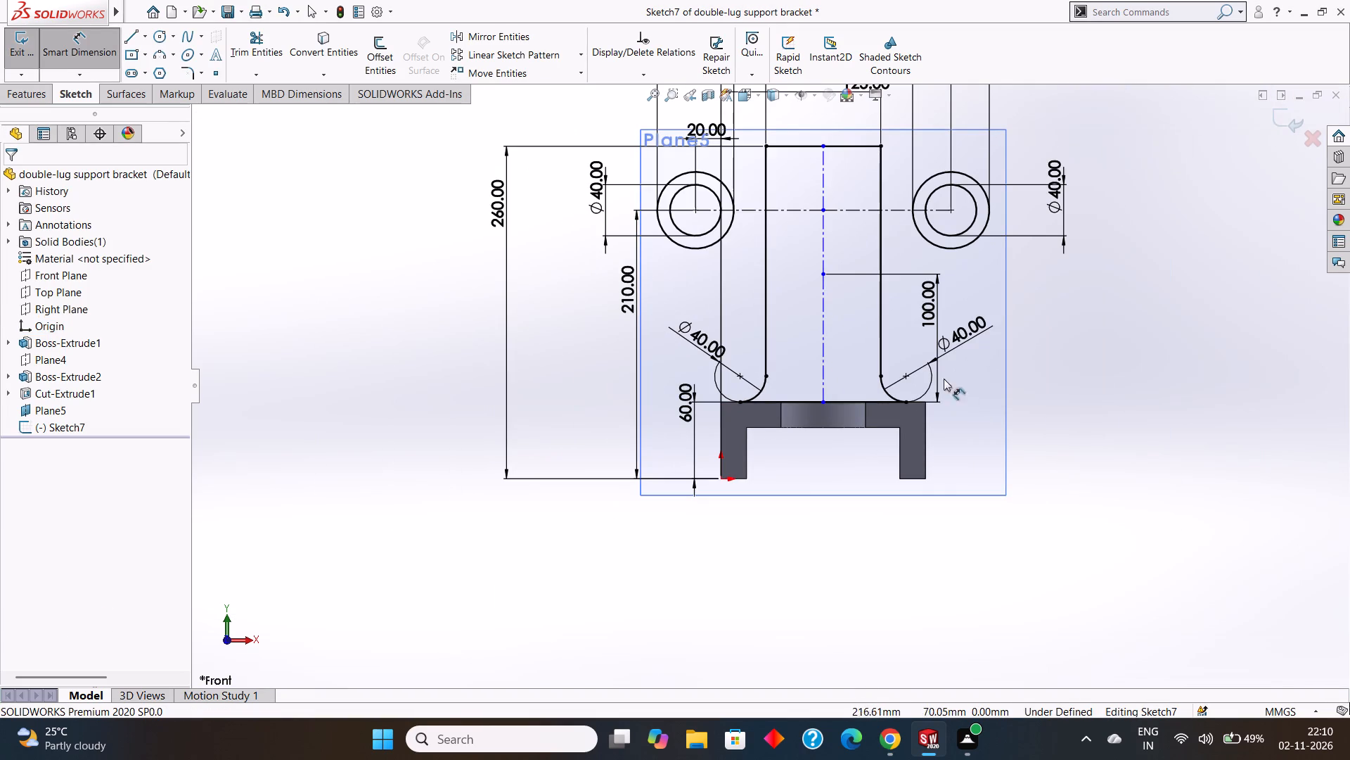
{"action": "left_click", "coordinate": [101, 53]}
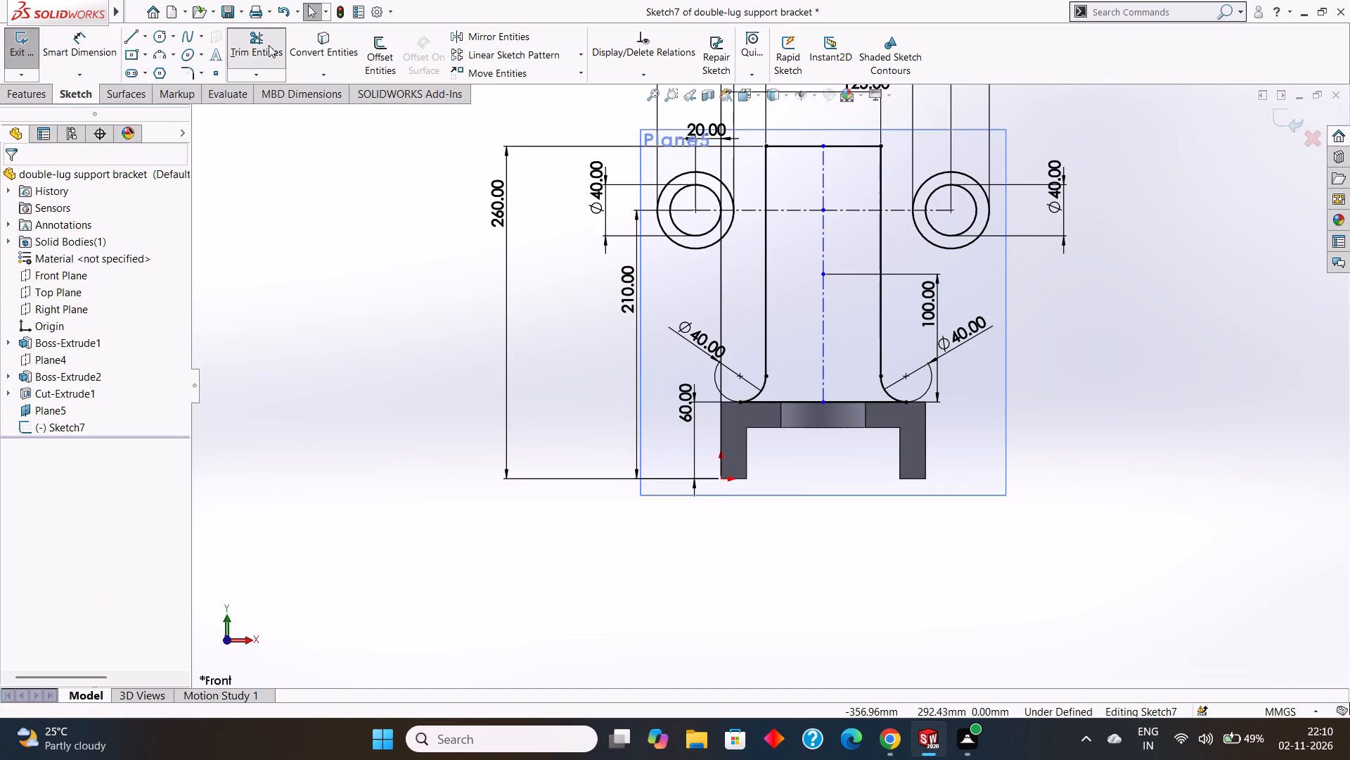
Trim away all the segments of the lug's vertical centerline, from the top edge down to the base line.
{"action": "left_click", "coordinate": [269, 45]}
{"action": "left_click", "coordinate": [824, 170]}
{"action": "left_click", "coordinate": [823, 235]}
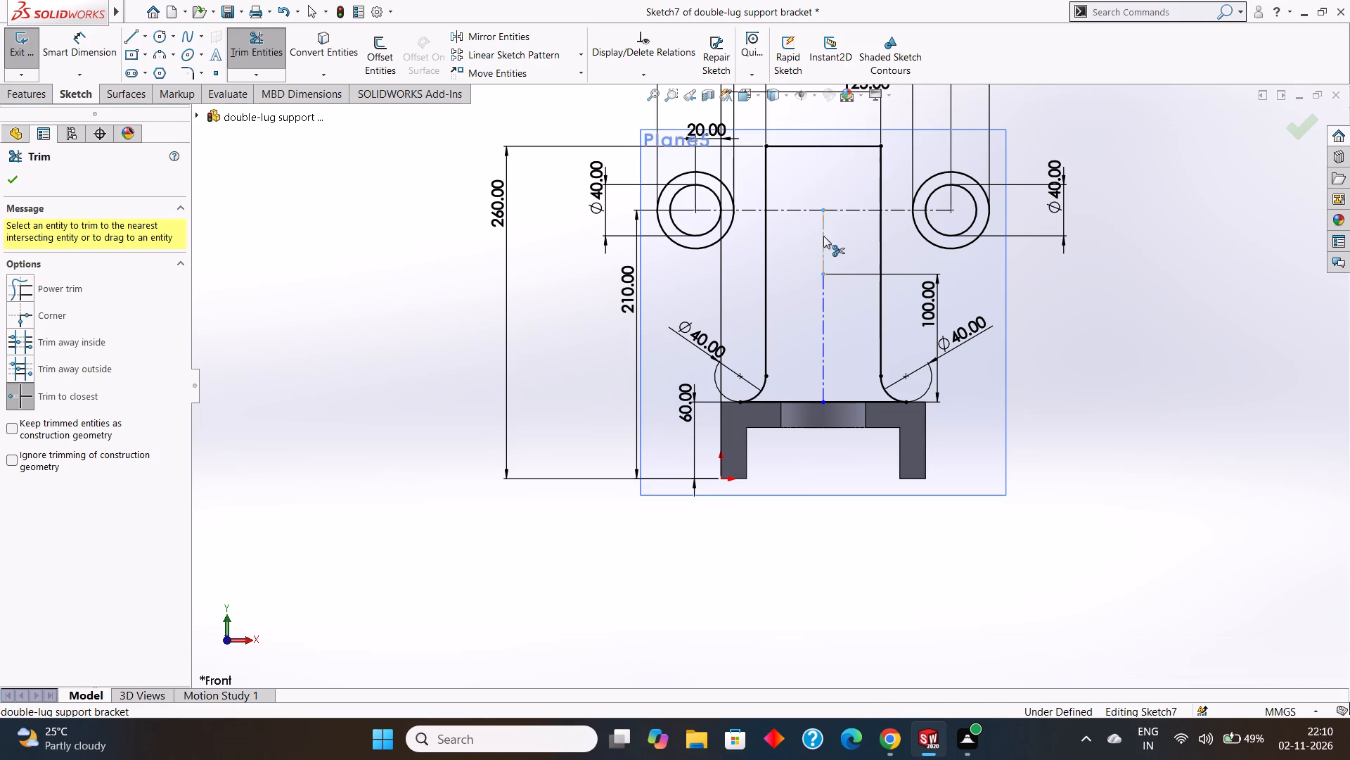
{"action": "left_click", "coordinate": [821, 303]}
{"action": "scroll", "coordinate": [826, 333], "scroll_direction": "up", "scroll_amount": 1}
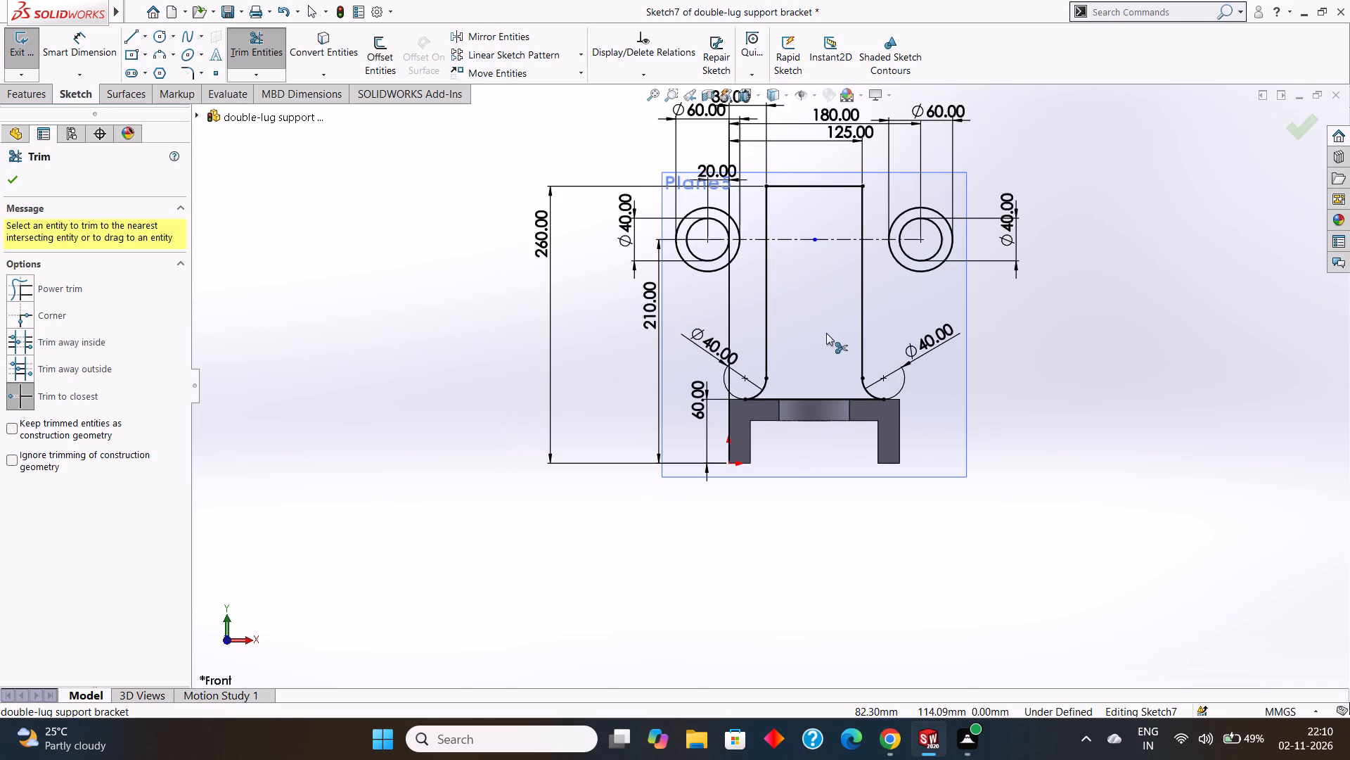
{"action": "scroll", "coordinate": [826, 333], "scroll_direction": "up", "scroll_amount": 3}
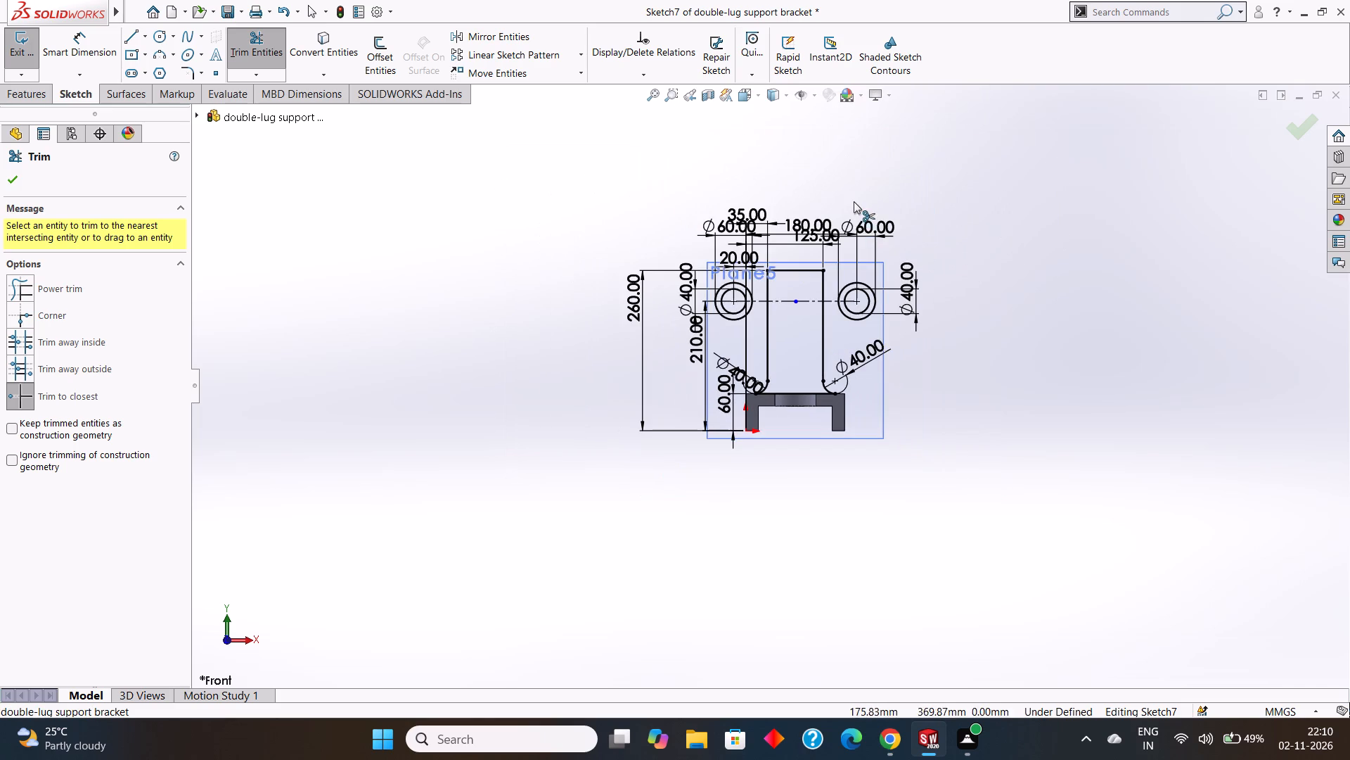
{"action": "scroll", "coordinate": [852, 201], "scroll_direction": "down", "scroll_amount": 2}
{"action": "scroll", "coordinate": [778, 340], "scroll_direction": "down", "scroll_amount": 2}
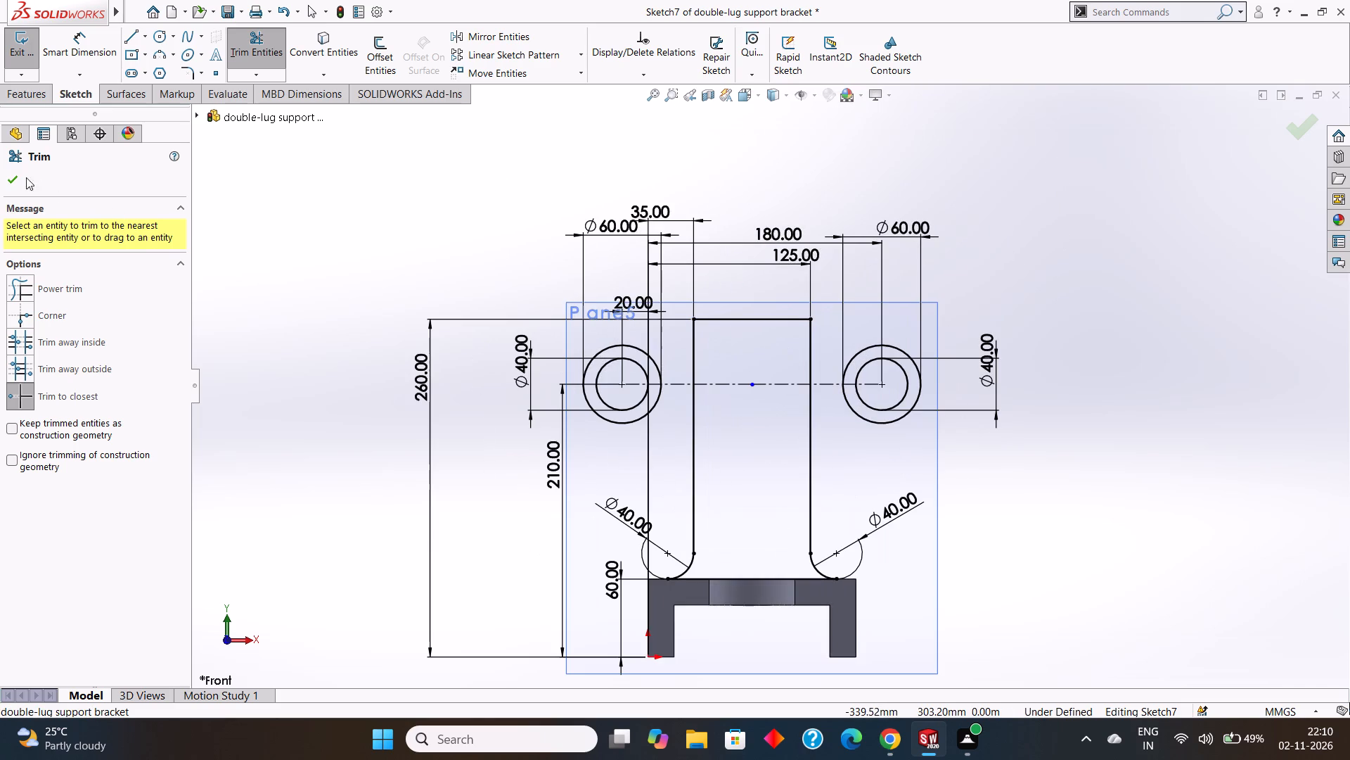
{"action": "left_click", "coordinate": [14, 175]}
Sketch a line about 68 mm long from the lug's top-left corner, tangent to the left boss's outer 60 mm circle.
{"action": "left_click", "coordinate": [135, 38]}
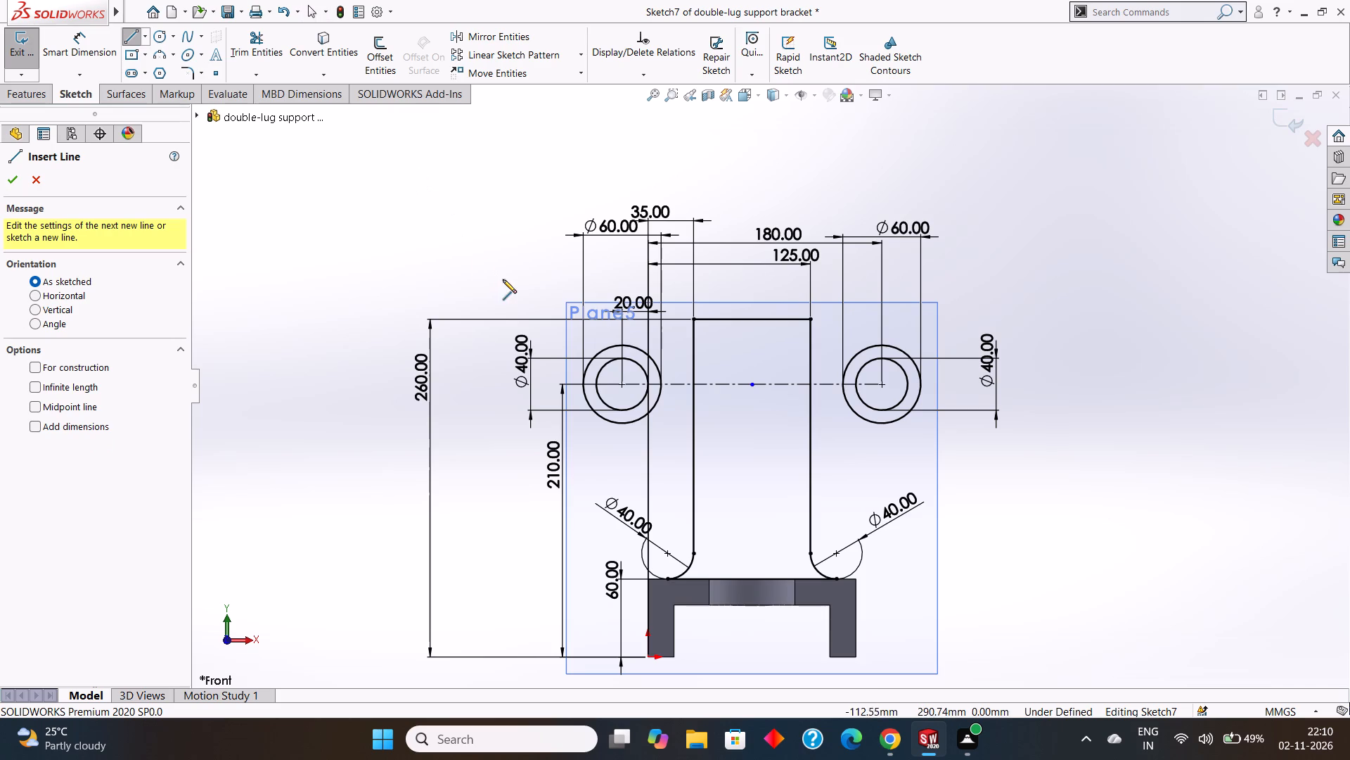
{"action": "scroll", "coordinate": [681, 317], "scroll_direction": "up", "scroll_amount": 1}
{"action": "scroll", "coordinate": [679, 339], "scroll_direction": "down", "scroll_amount": 2}
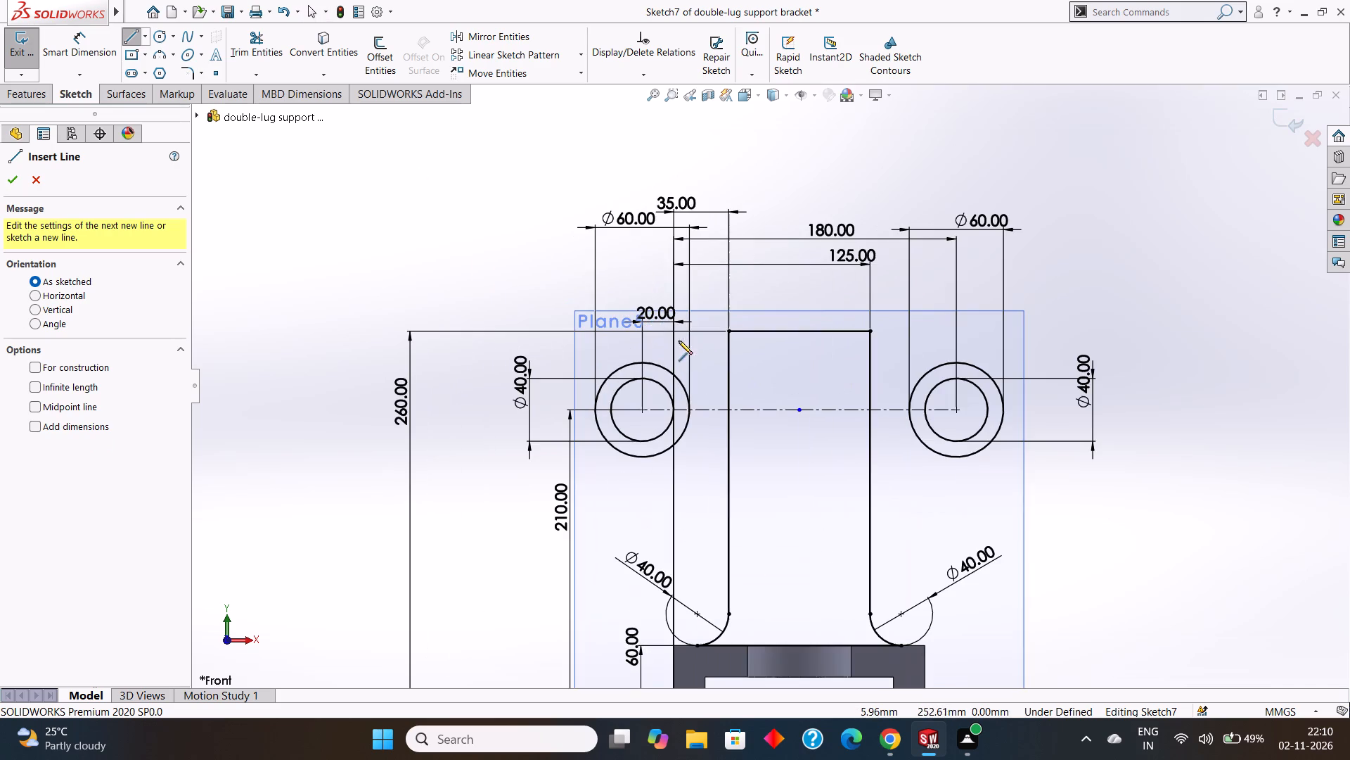
{"action": "left_click", "coordinate": [729, 329]}
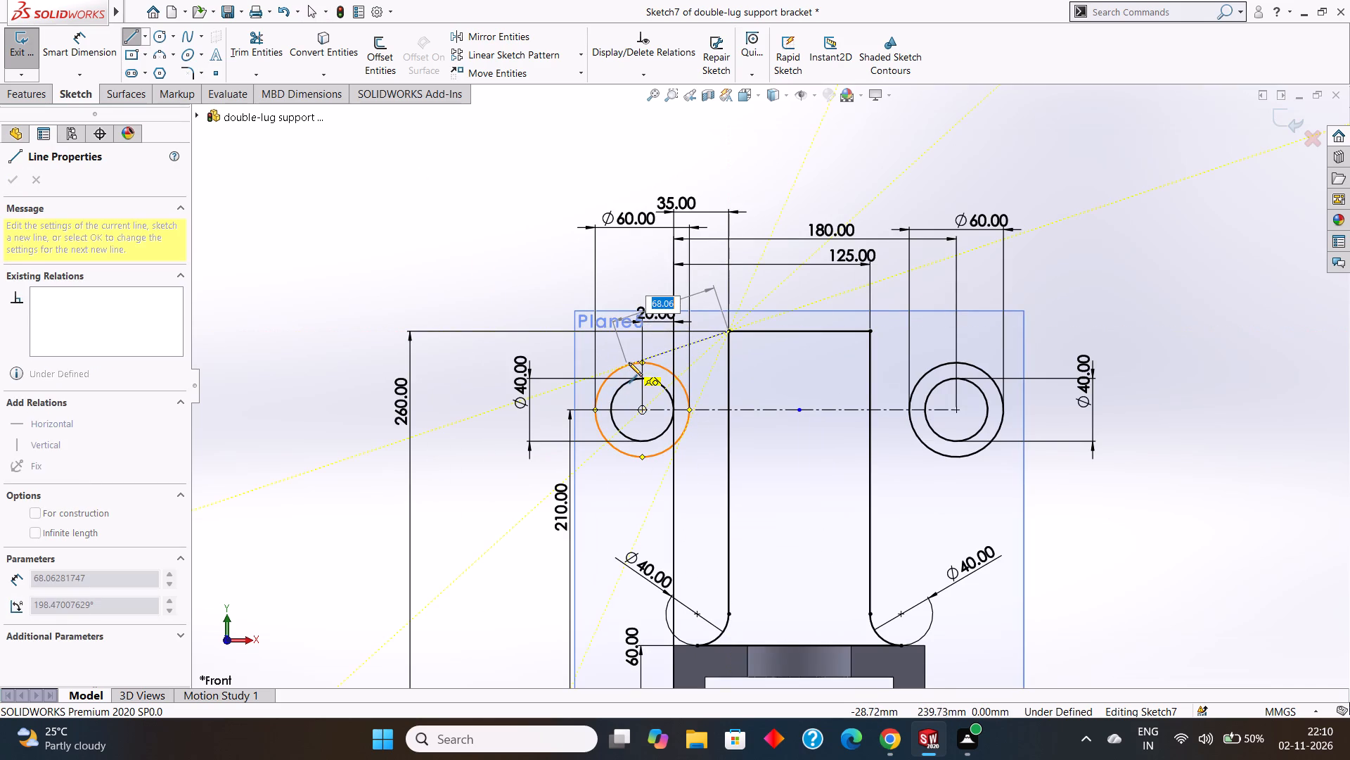
{"action": "left_click", "coordinate": [629, 362]}
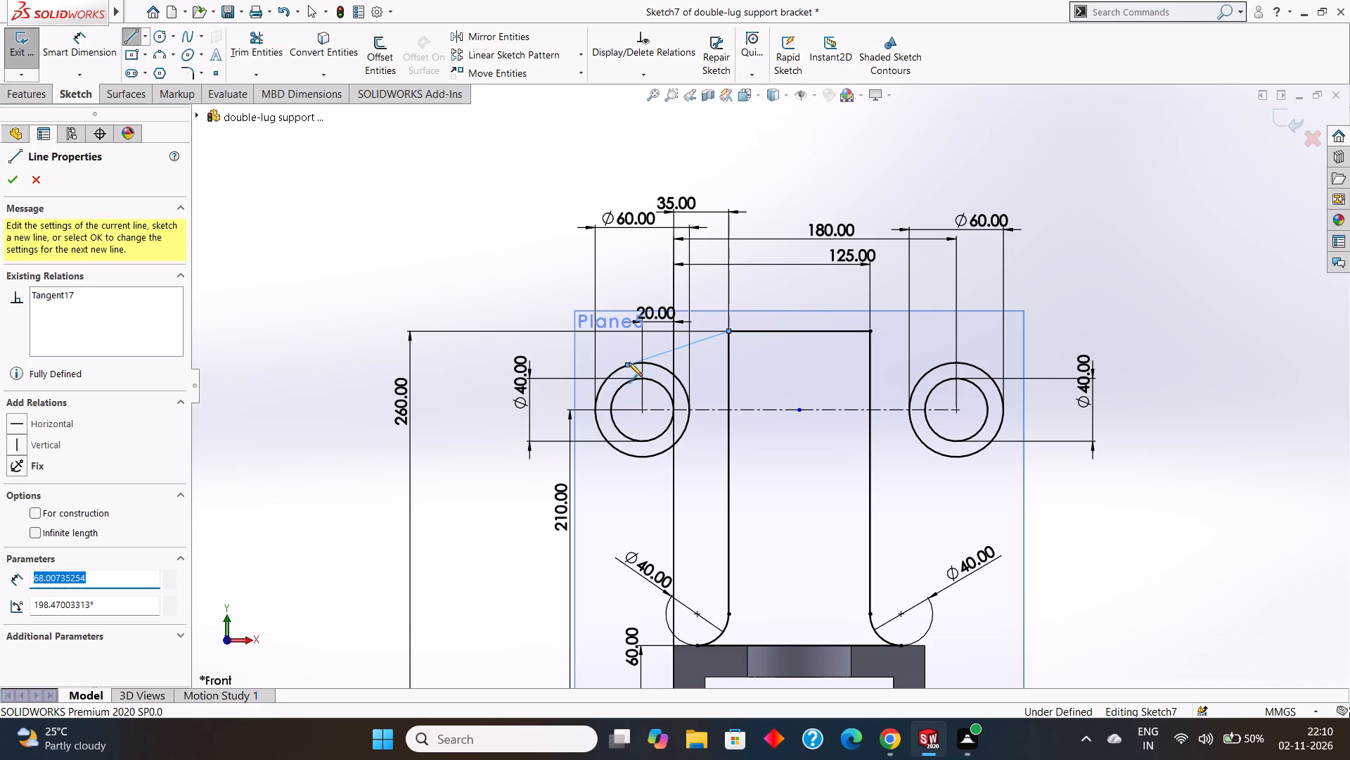
{"action": "key", "text": "Escape"}
{"action": "key", "text": "Escape"}
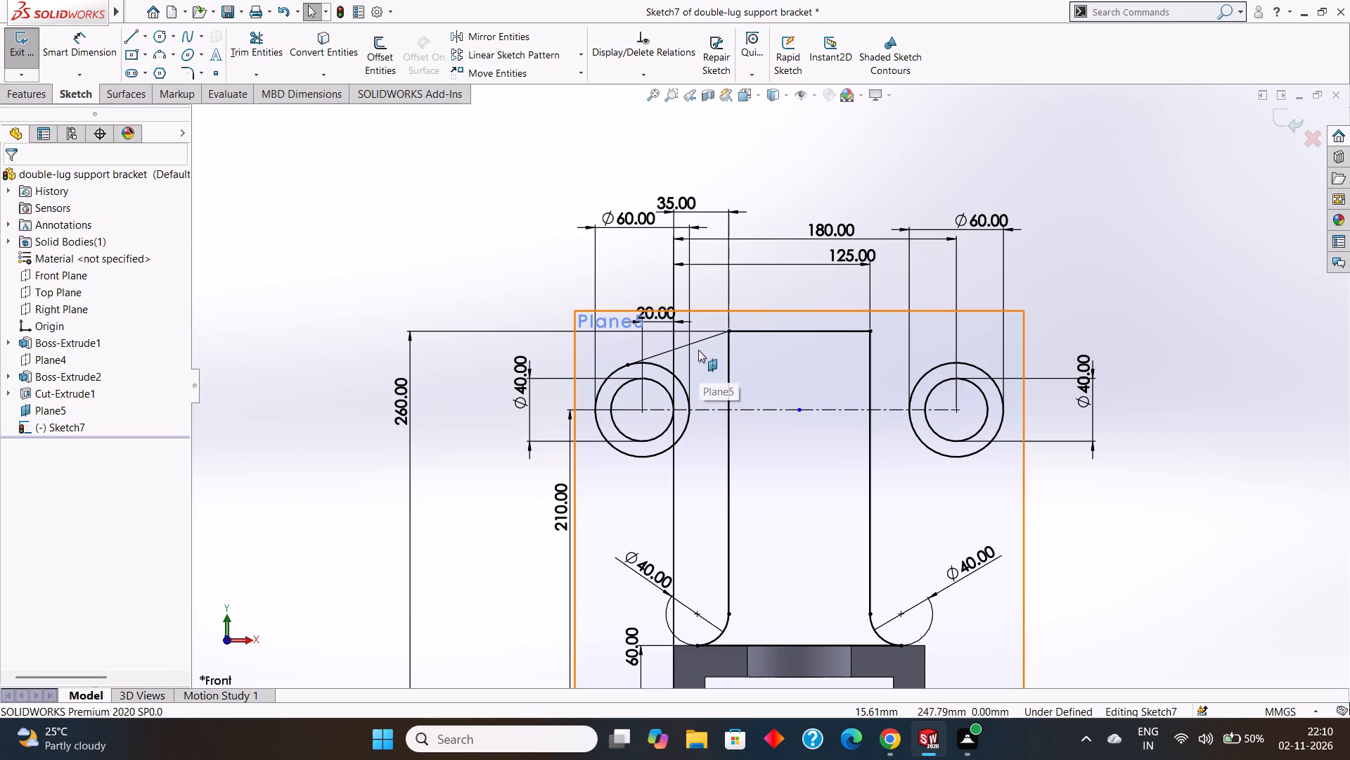
Sketch a line about 68 mm long from the lug's top-right corner, tangent to the right boss's outer 60 mm circle.
{"action": "left_click", "coordinate": [135, 39]}
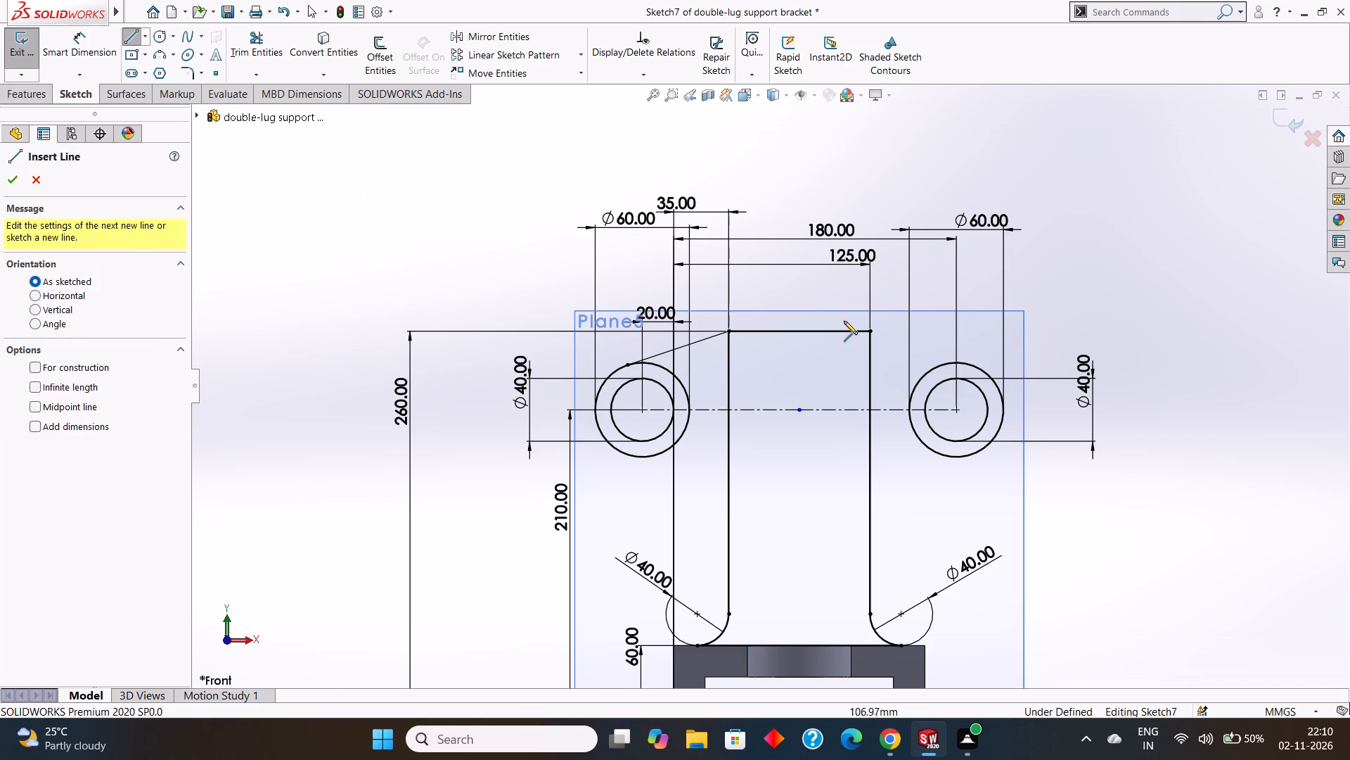
{"action": "left_click", "coordinate": [869, 331]}
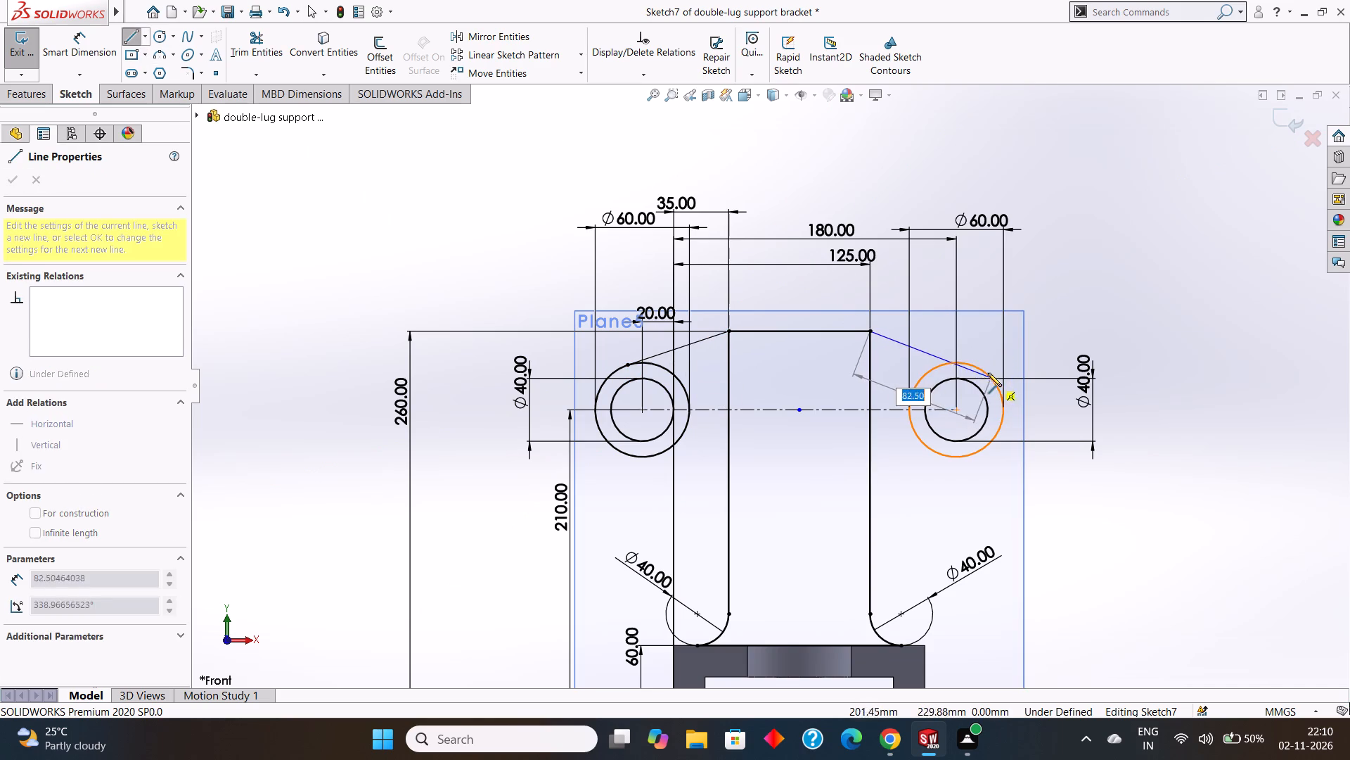
{"action": "left_click", "coordinate": [974, 365]}
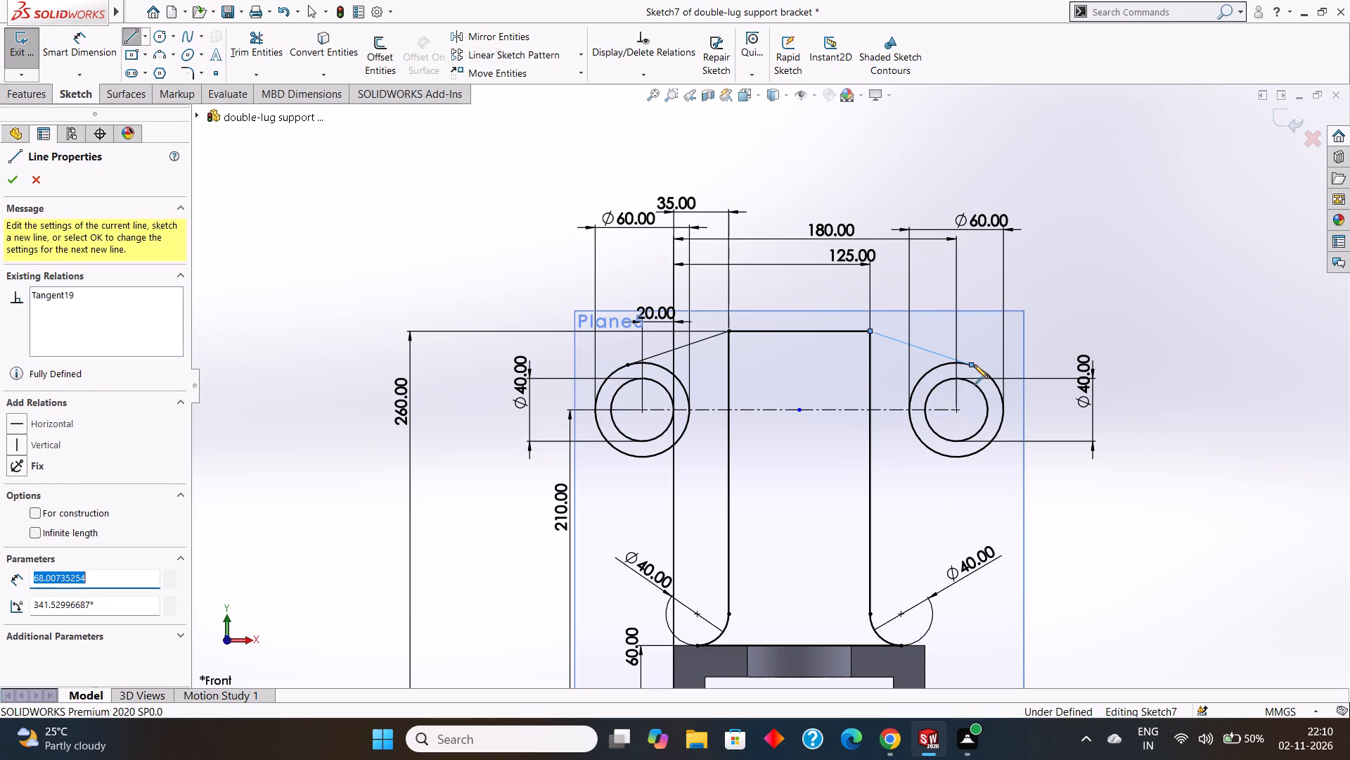
{"action": "key", "text": "grave"}
{"action": "key", "text": "Escape"}
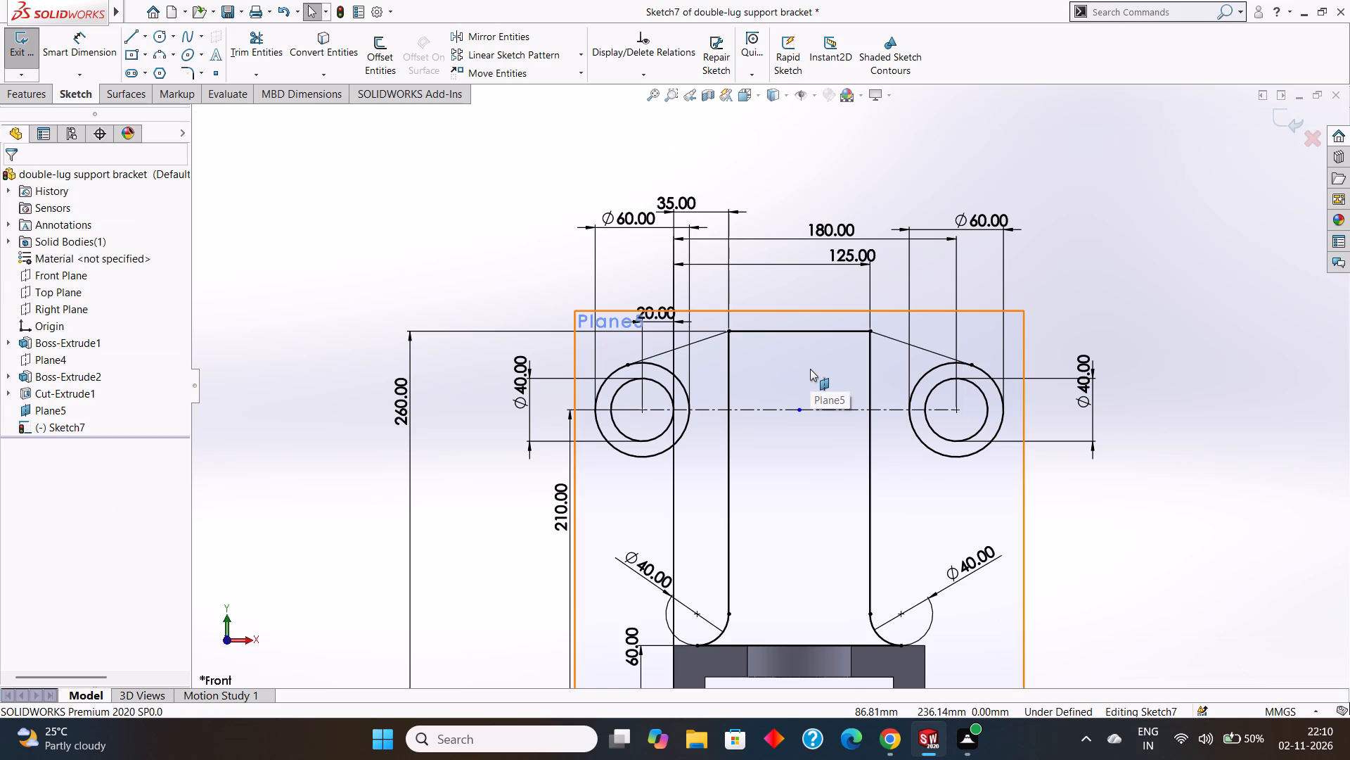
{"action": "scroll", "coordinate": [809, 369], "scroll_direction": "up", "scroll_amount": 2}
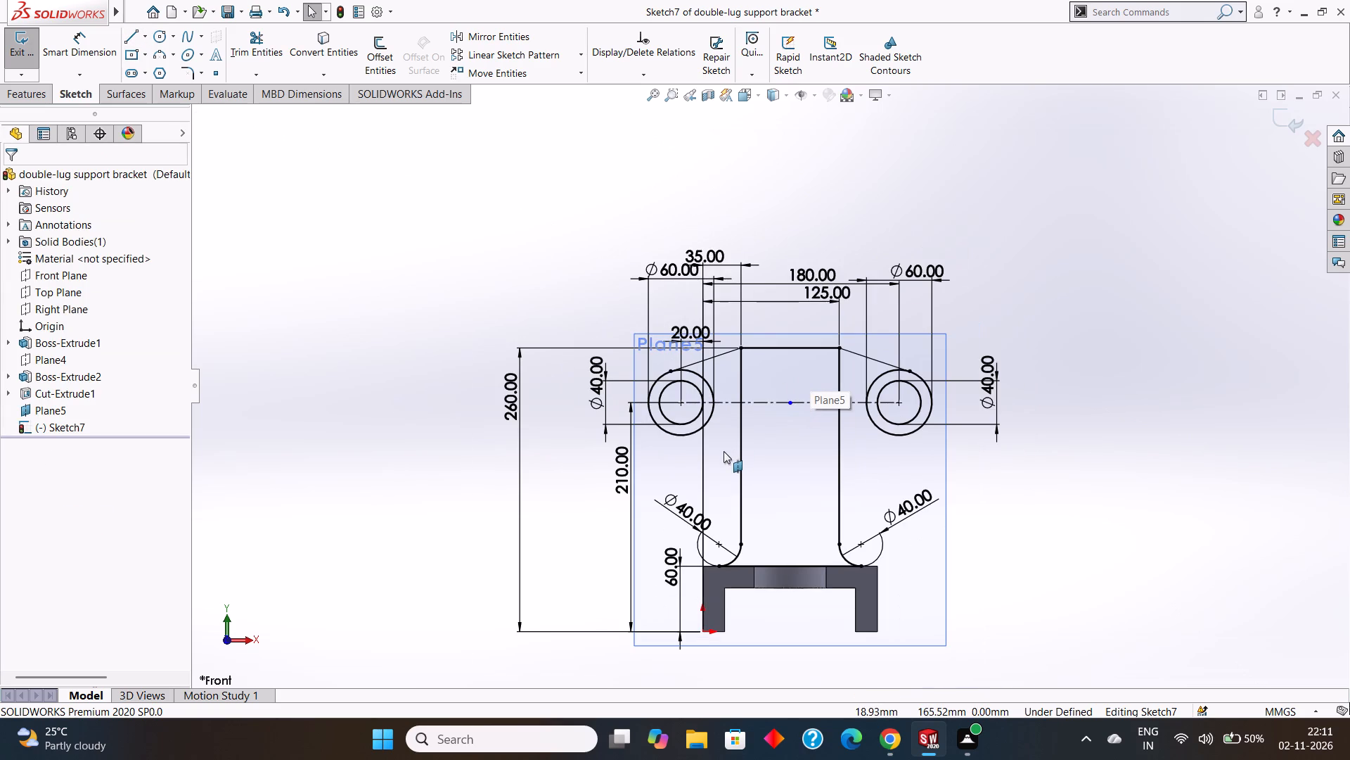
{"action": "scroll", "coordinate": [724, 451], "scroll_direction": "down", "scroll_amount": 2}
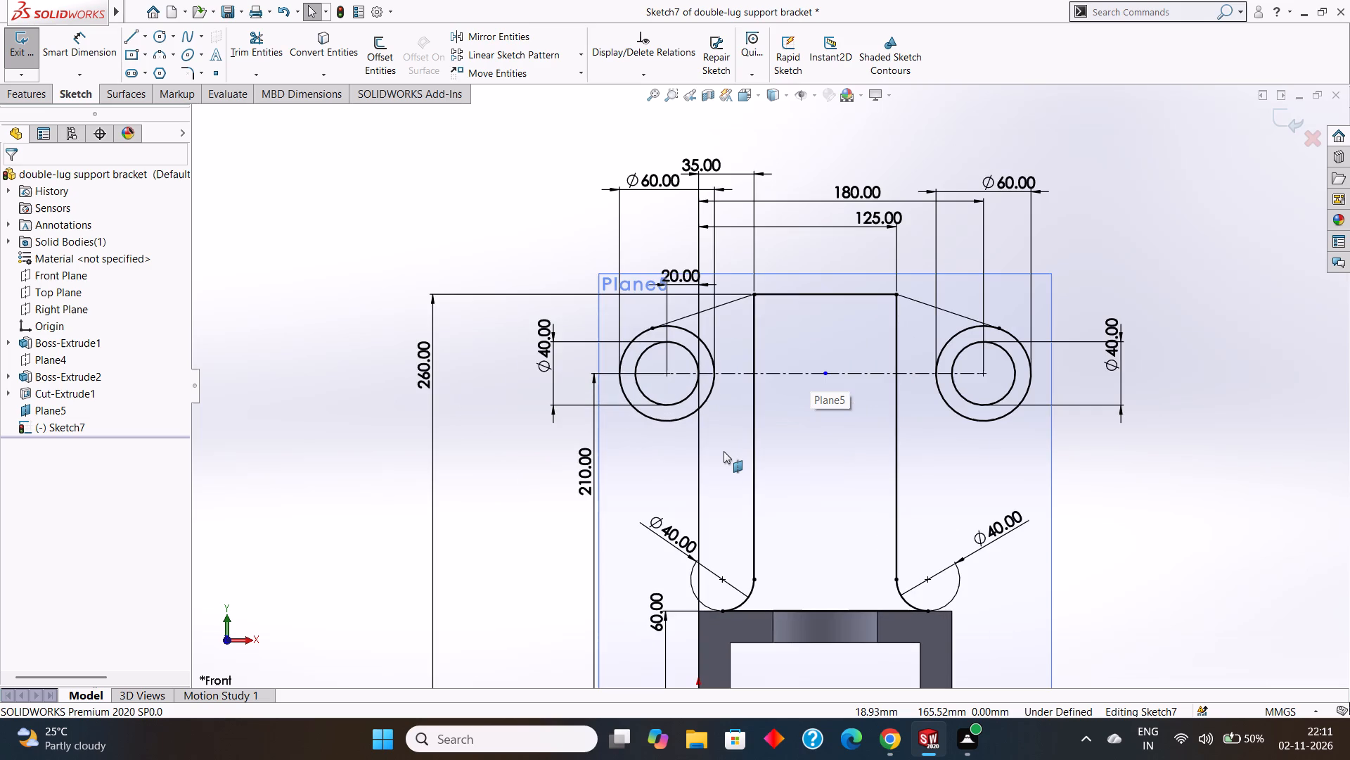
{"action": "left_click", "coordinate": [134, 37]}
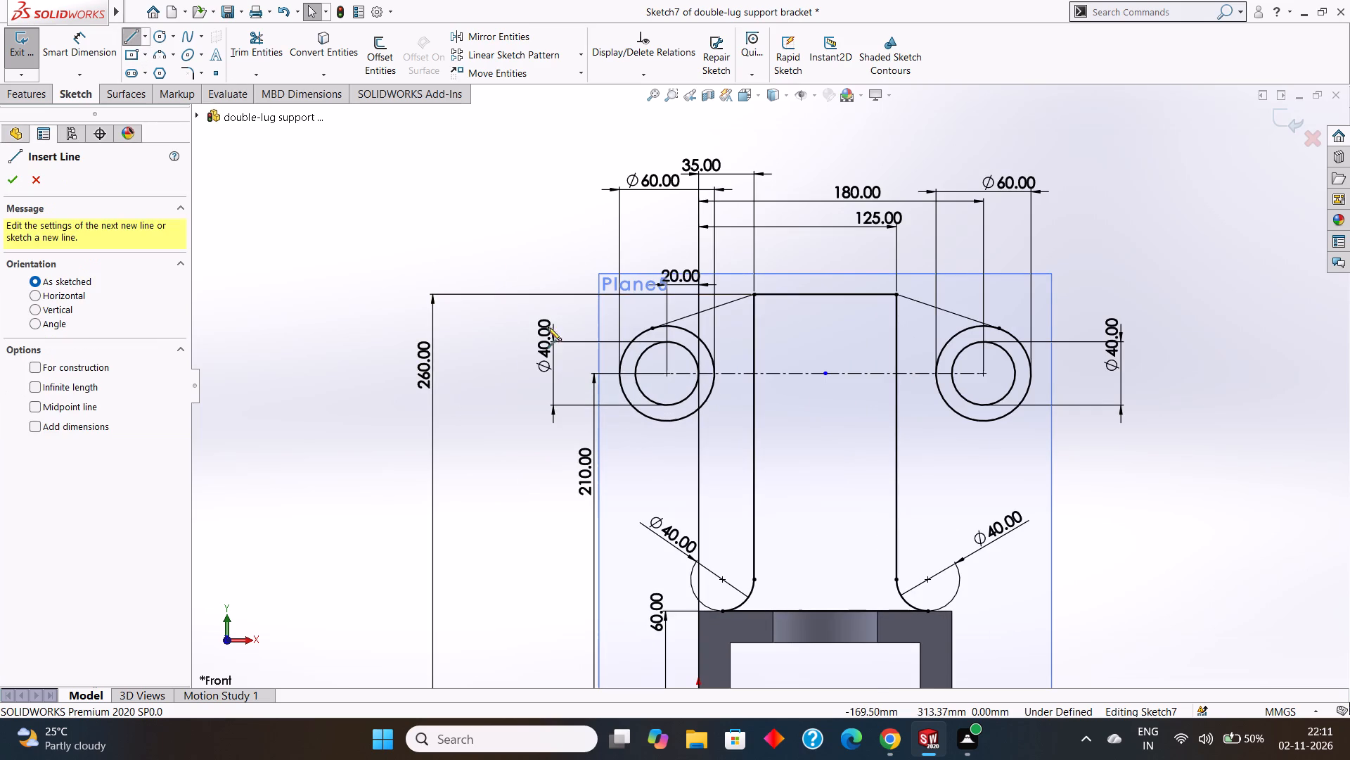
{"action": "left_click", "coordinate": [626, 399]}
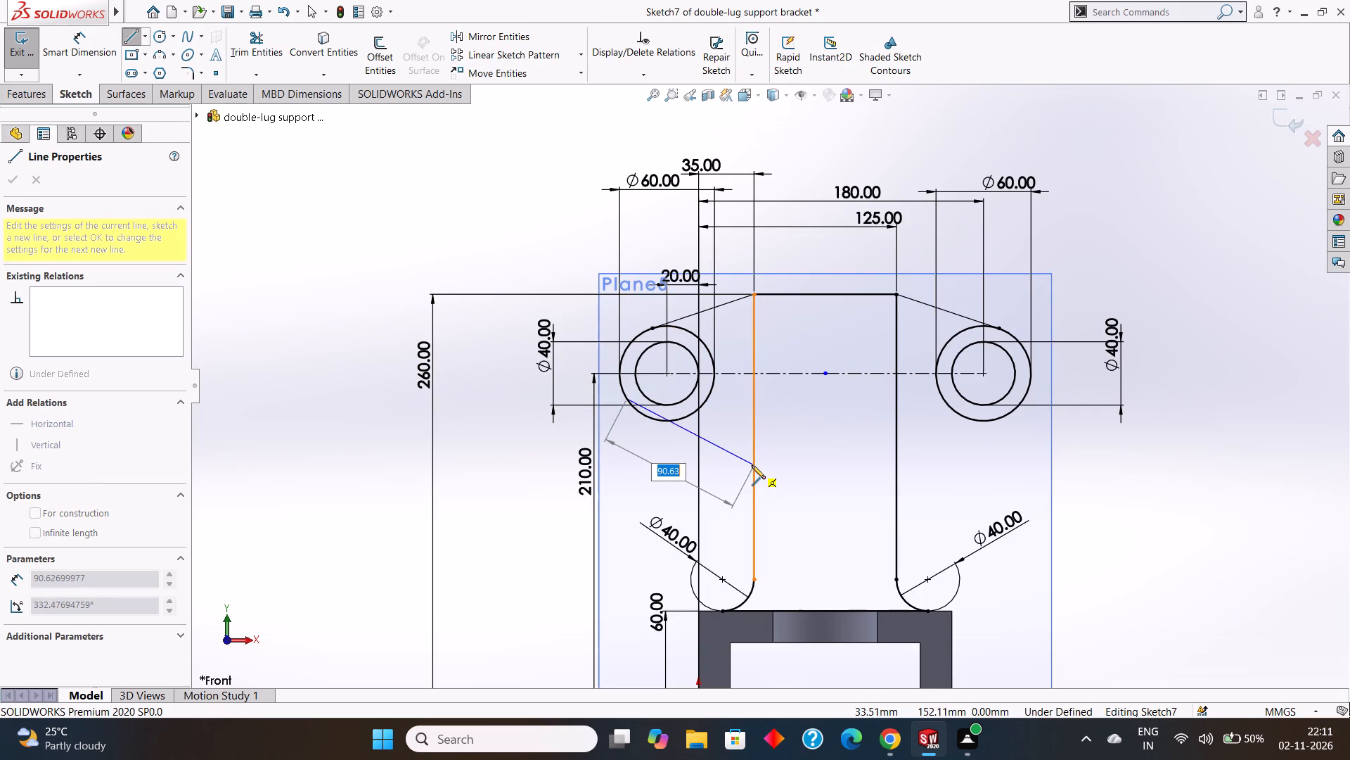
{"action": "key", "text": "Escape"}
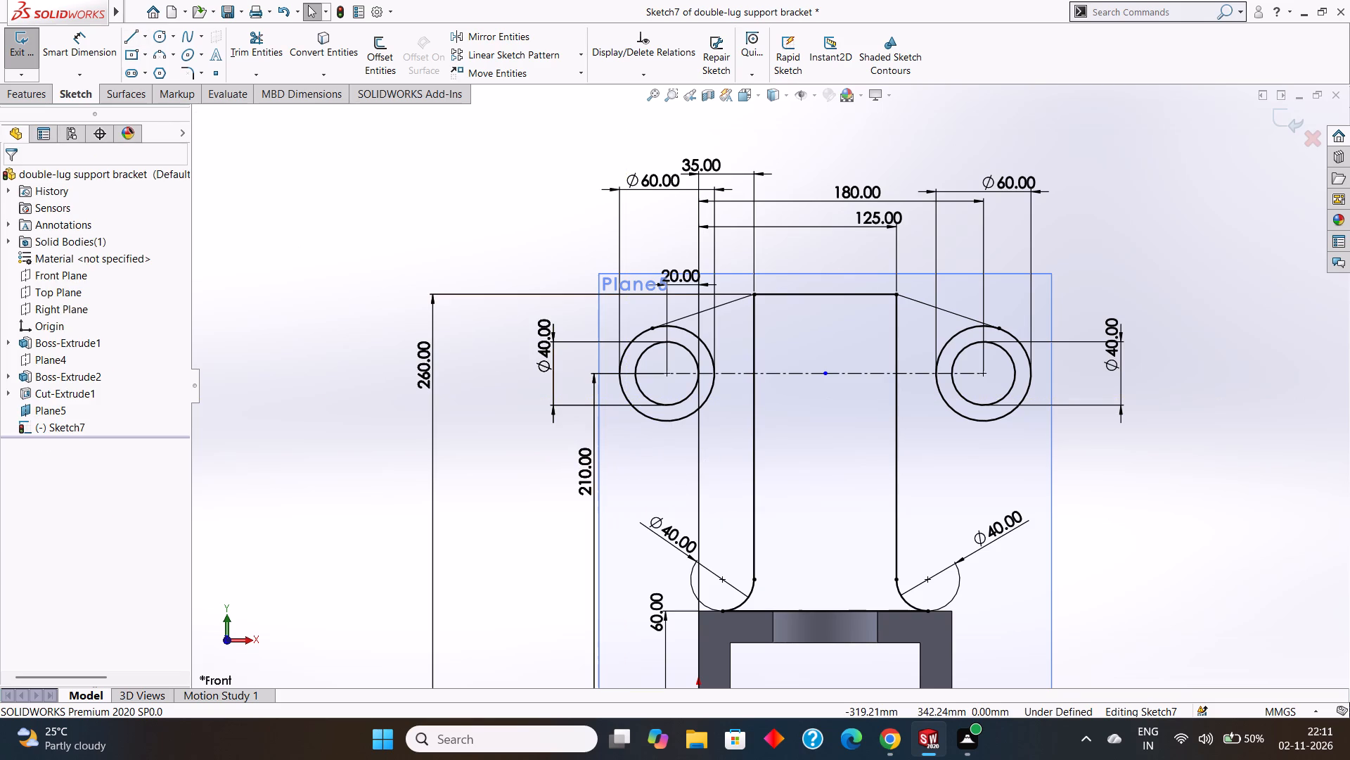
Sketch a line about 72 mm long, tangent to the underside of the left boss's outer circle and ending on the lug's left edge.
{"action": "left_click", "coordinate": [132, 37]}
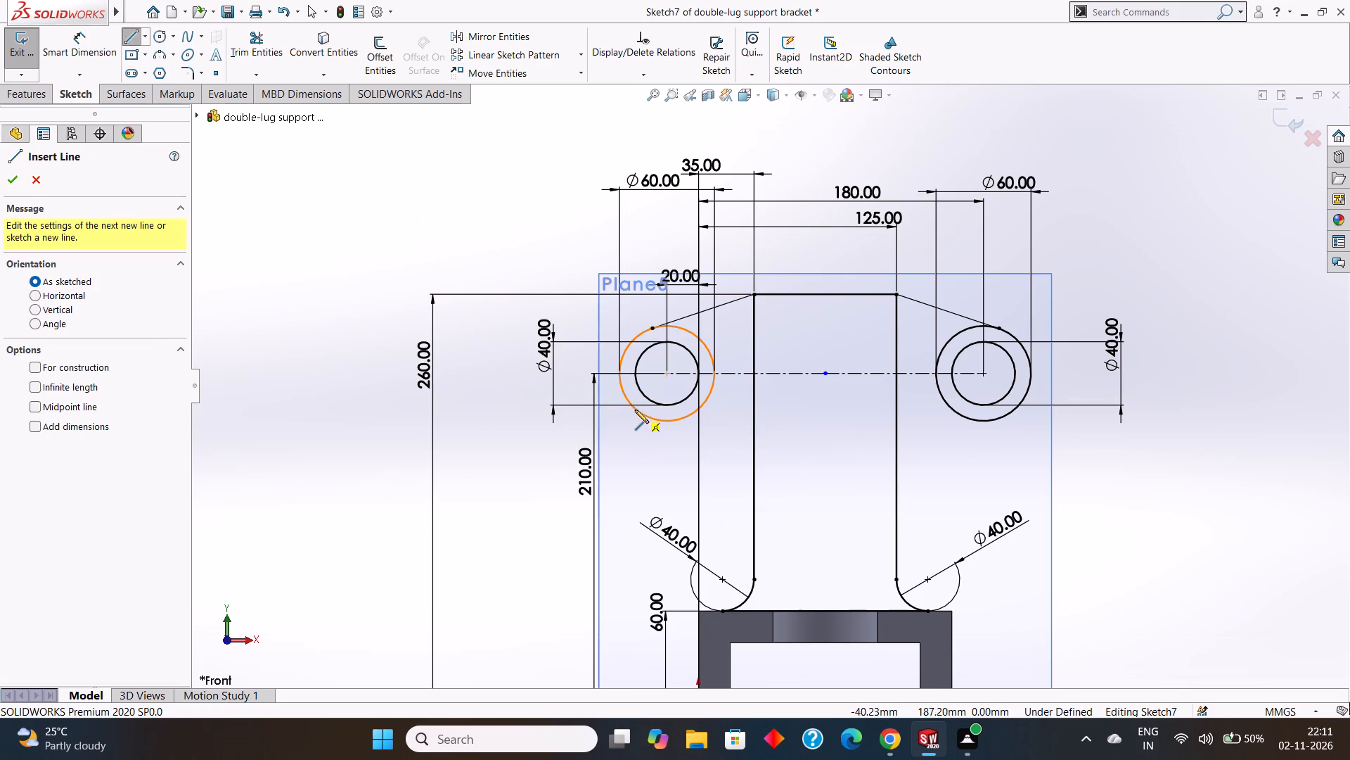
{"action": "left_click", "coordinate": [636, 410]}
{"action": "left_click", "coordinate": [753, 461]}
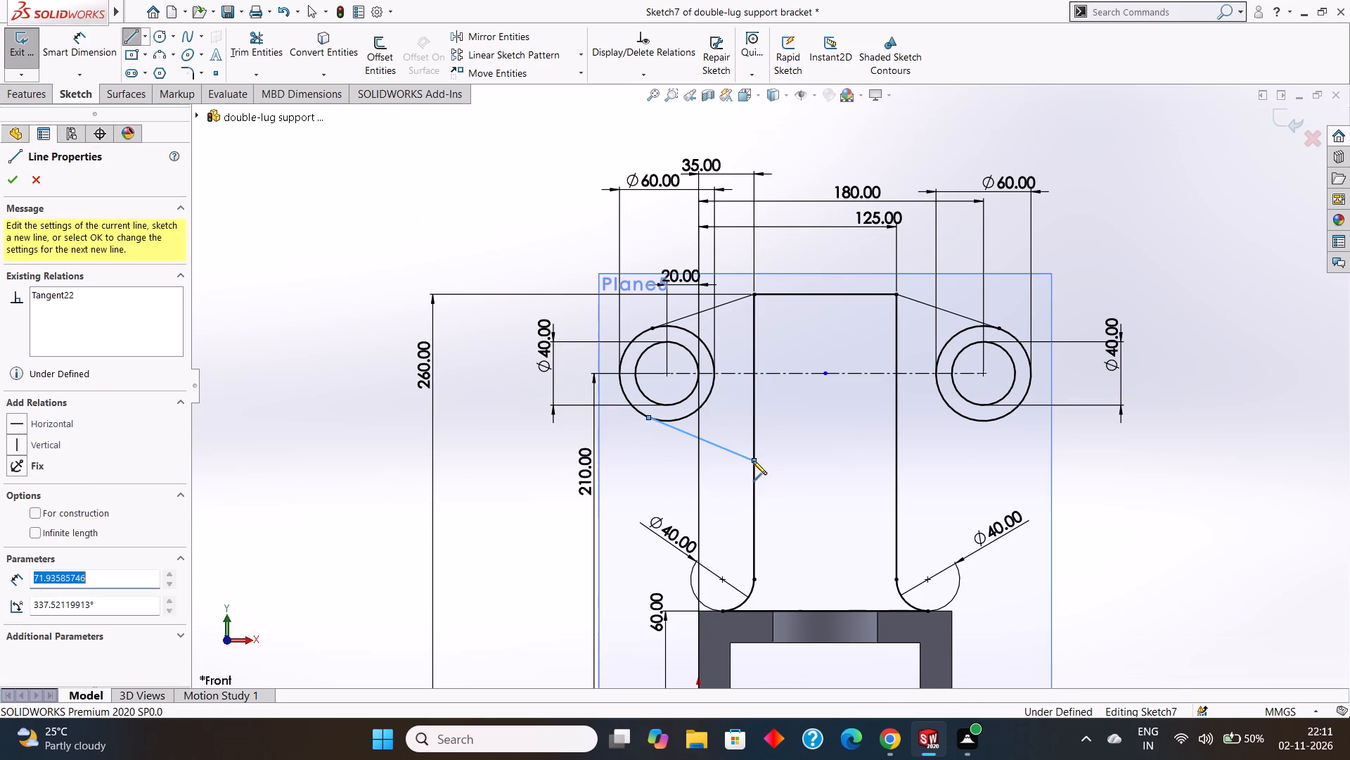
{"action": "key", "text": "Escape"}
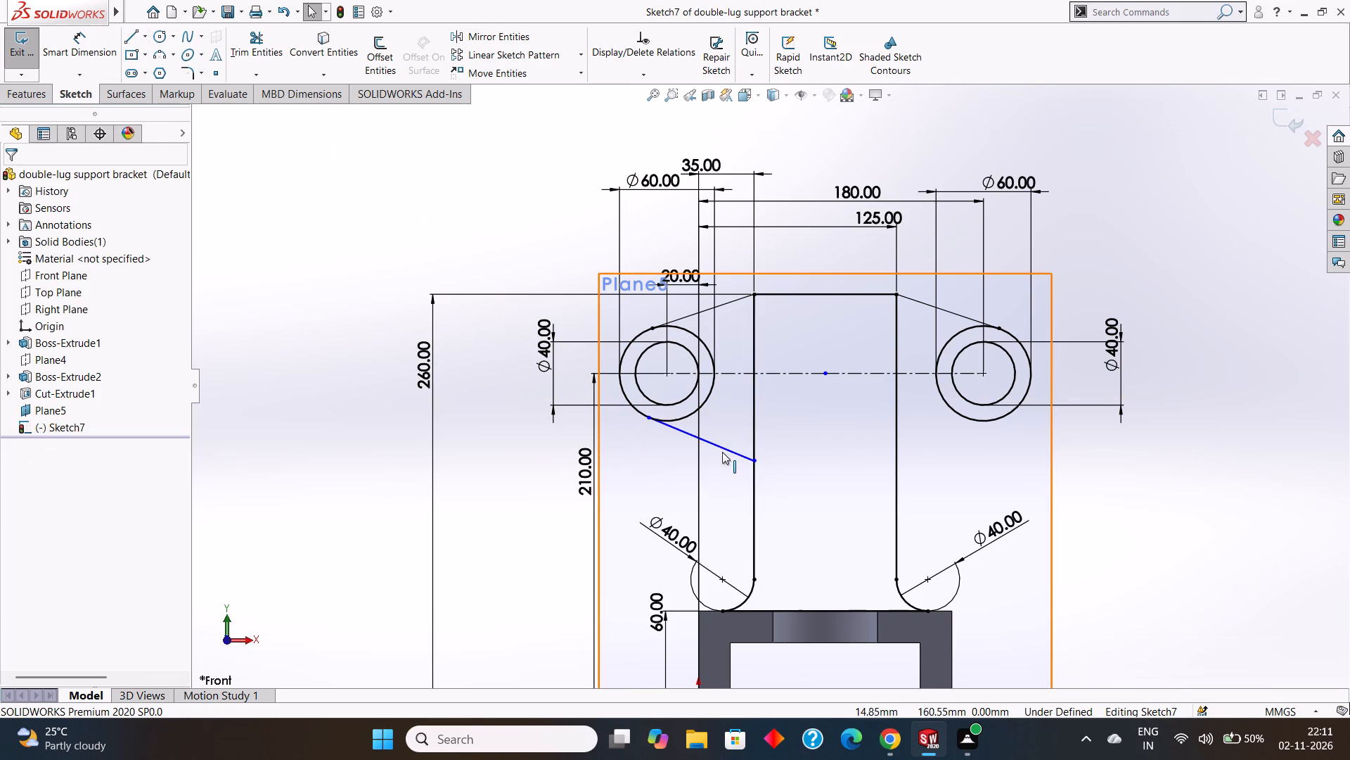
{"action": "left_click", "coordinate": [721, 449]}
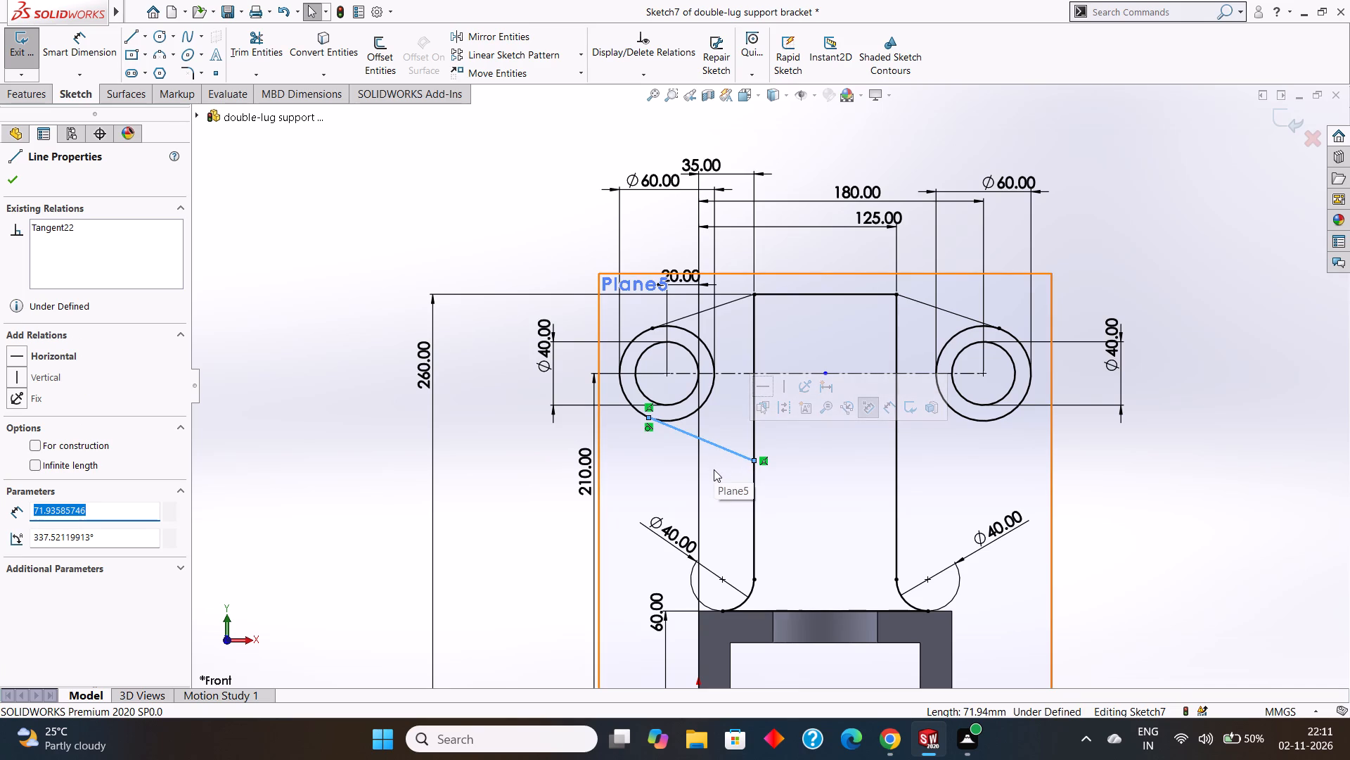
{"action": "key", "text": "Escape"}
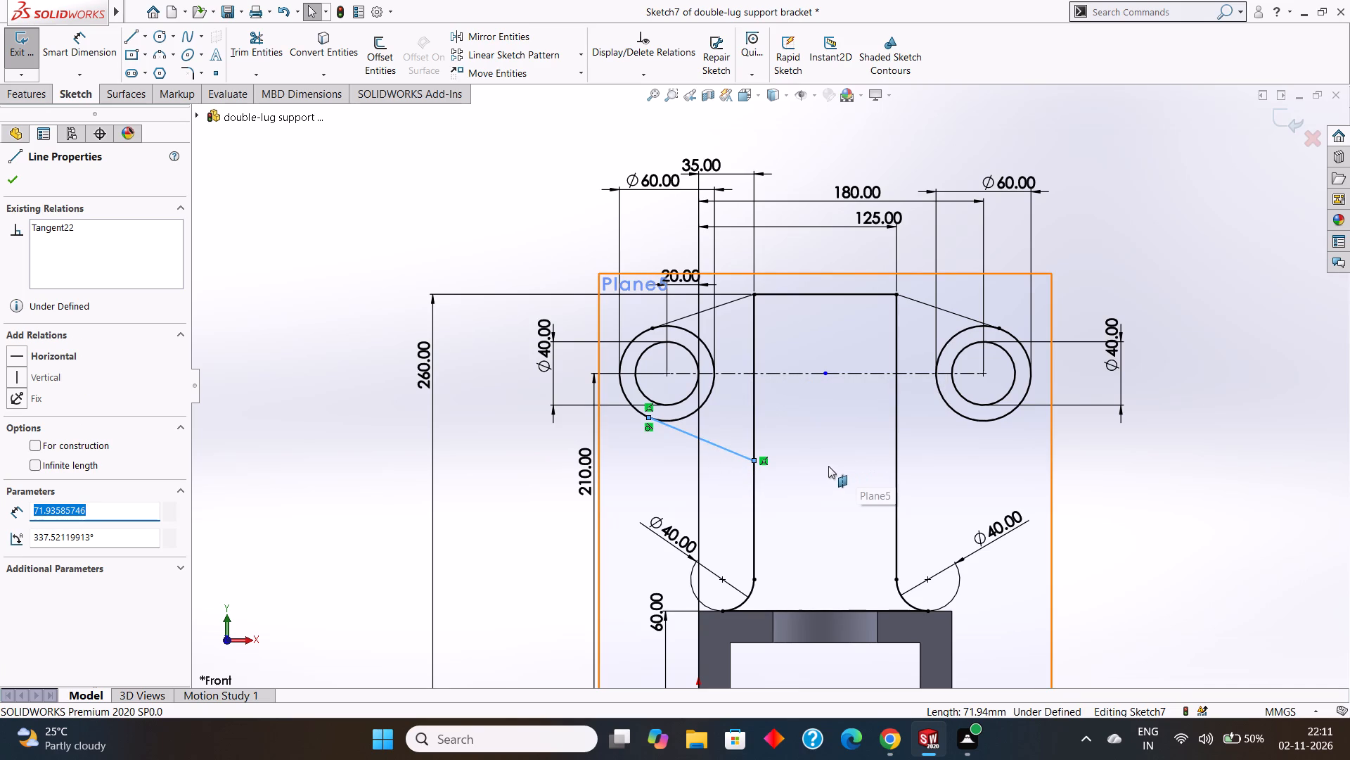
{"action": "key", "text": "Escape"}
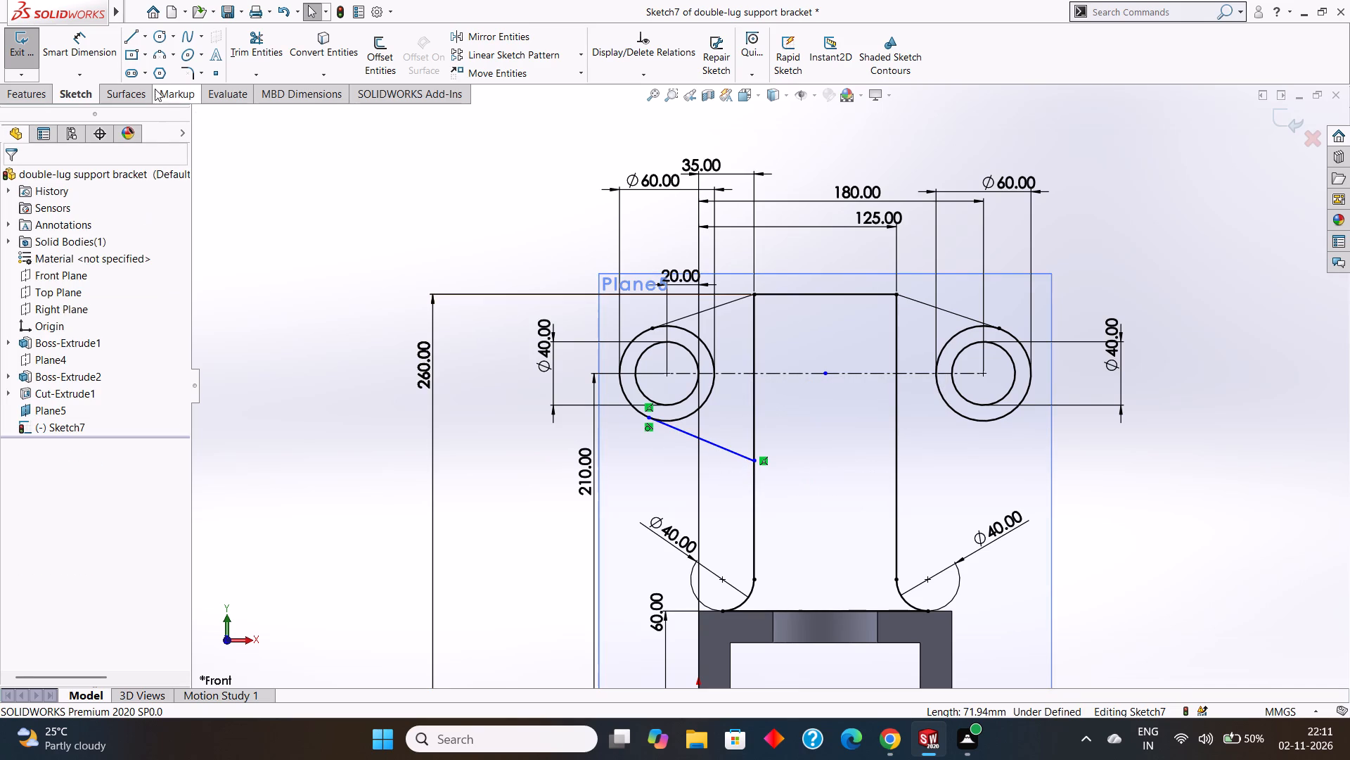
Sketch a line about 70 mm long from the right boss's outer circle's underside to the lug's right edge, level with the left line's end.
{"action": "left_click", "coordinate": [133, 37]}
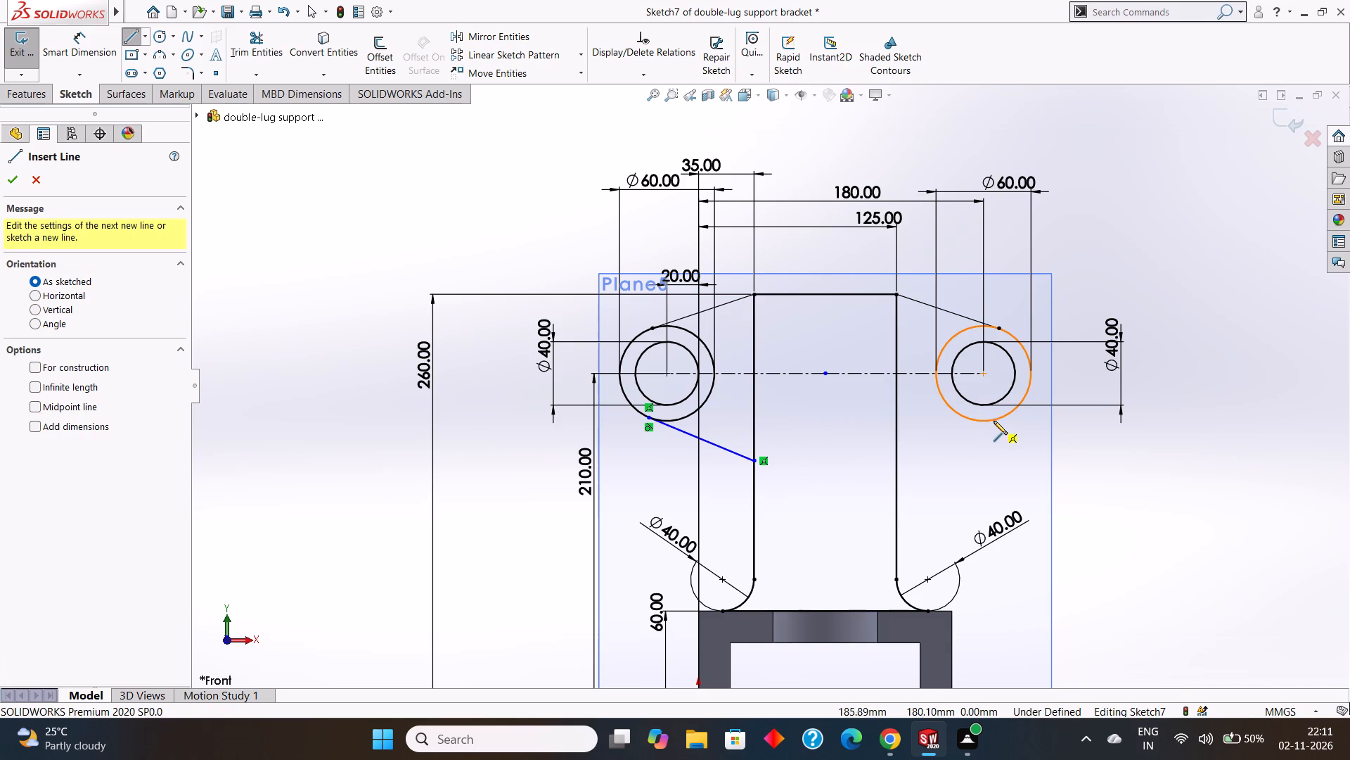
{"action": "left_click", "coordinate": [996, 418]}
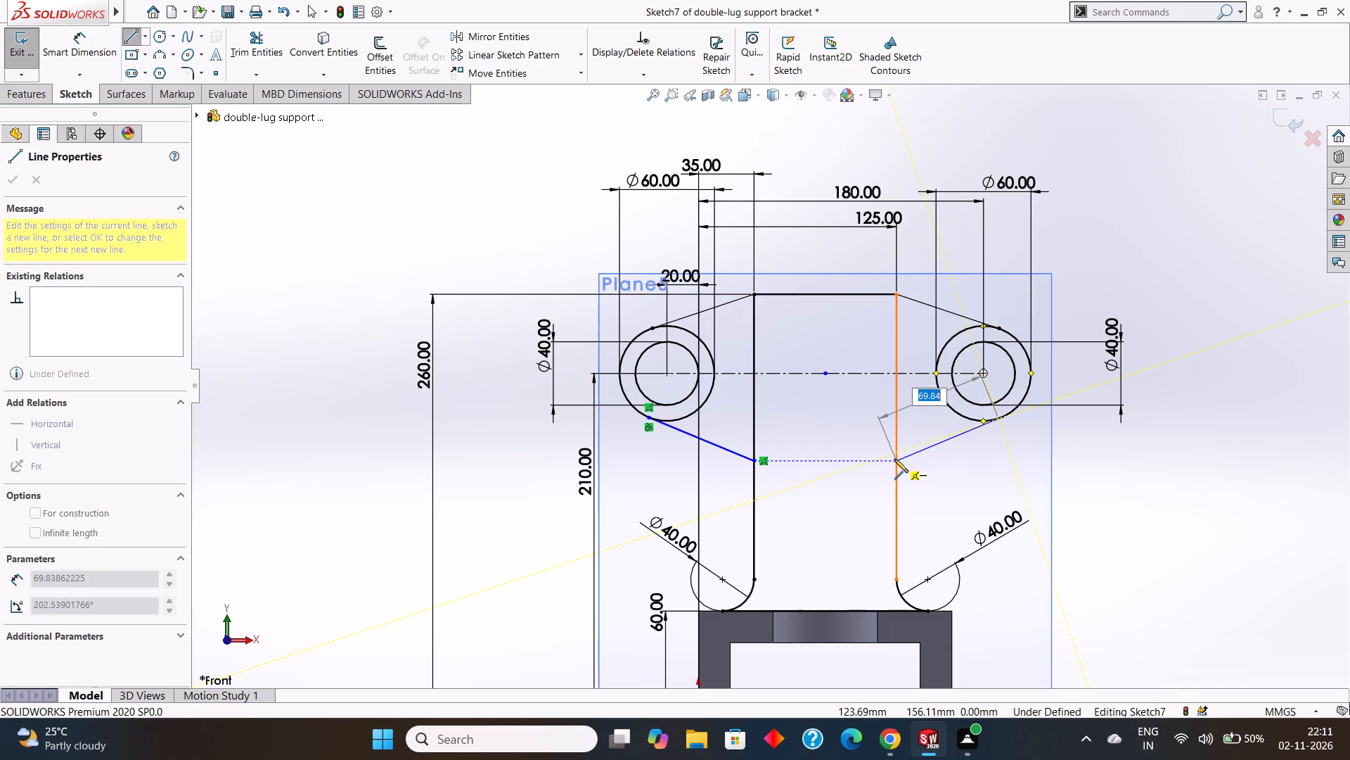
{"action": "left_click", "coordinate": [894, 459]}
{"action": "key", "text": "Escape"}
{"action": "key", "text": "Escape"}
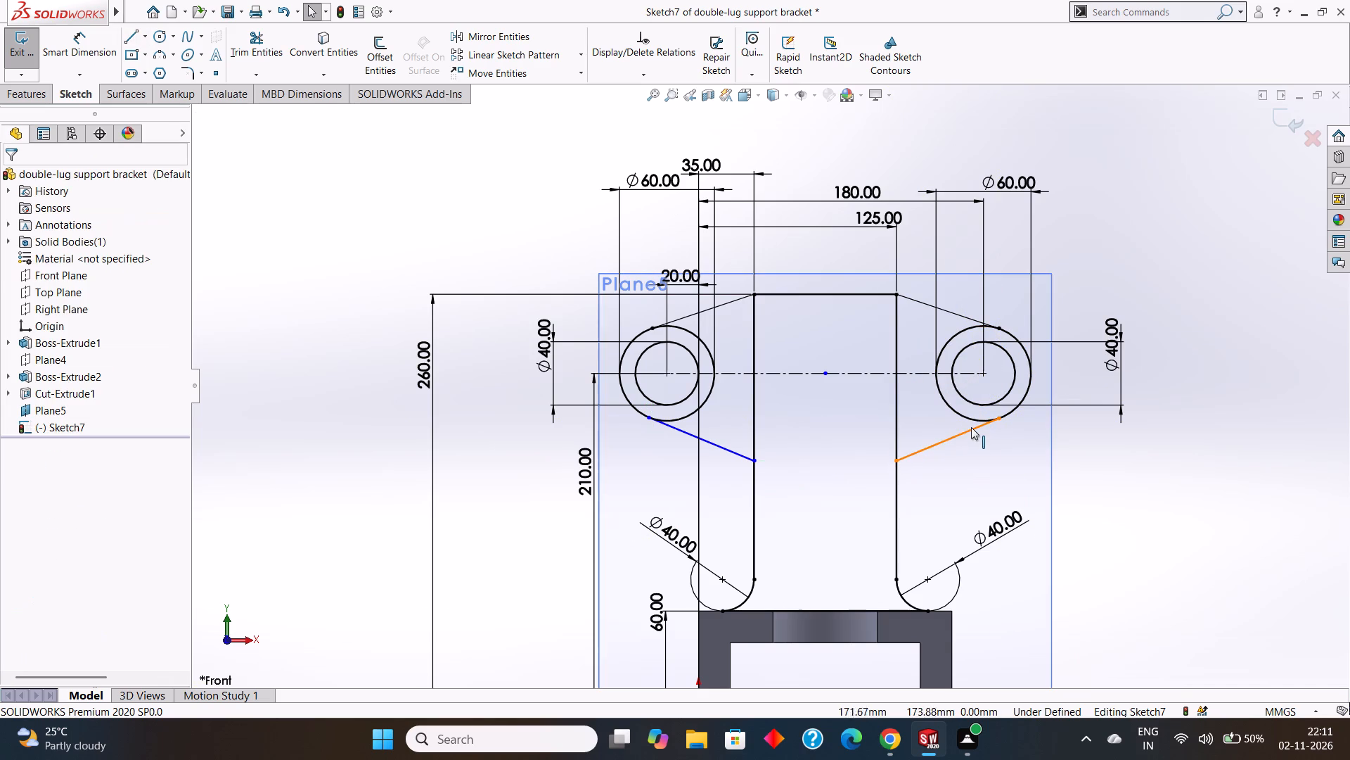
Add a tangent relation between the lower right connecting line and the right boss's outer circle.
{"action": "left_click", "coordinate": [973, 426]}
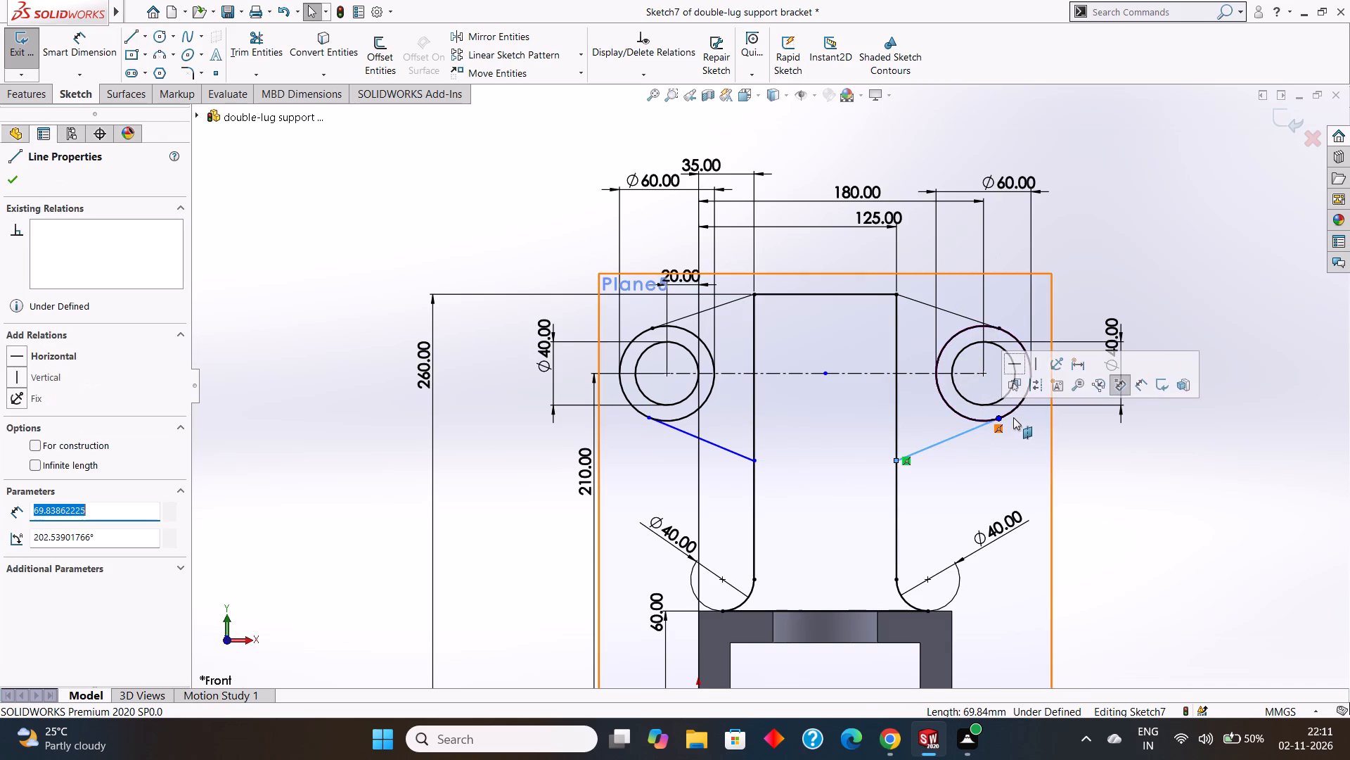
{"action": "left_click", "coordinate": [1013, 411], "text": "ctrl"}
{"action": "left_click", "coordinate": [51, 424]}
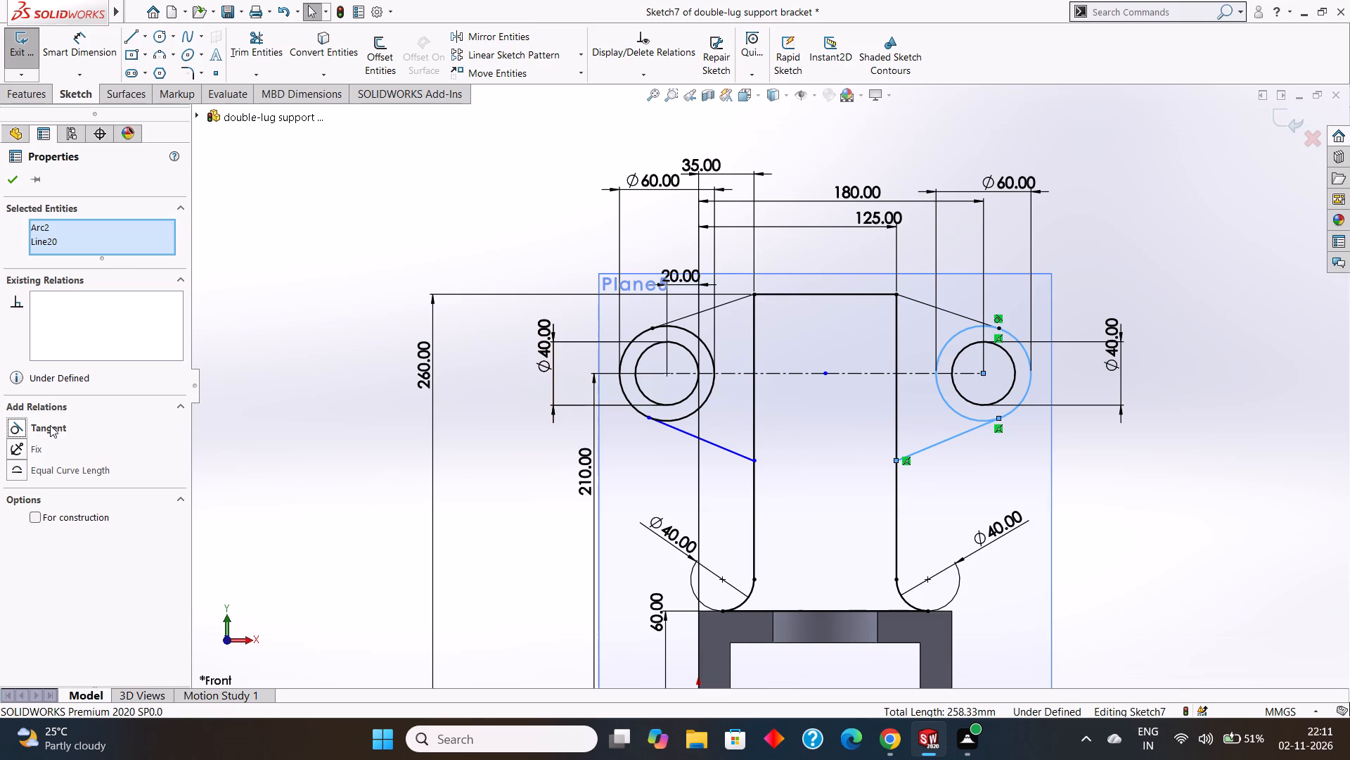
{"action": "left_click", "coordinate": [13, 180]}
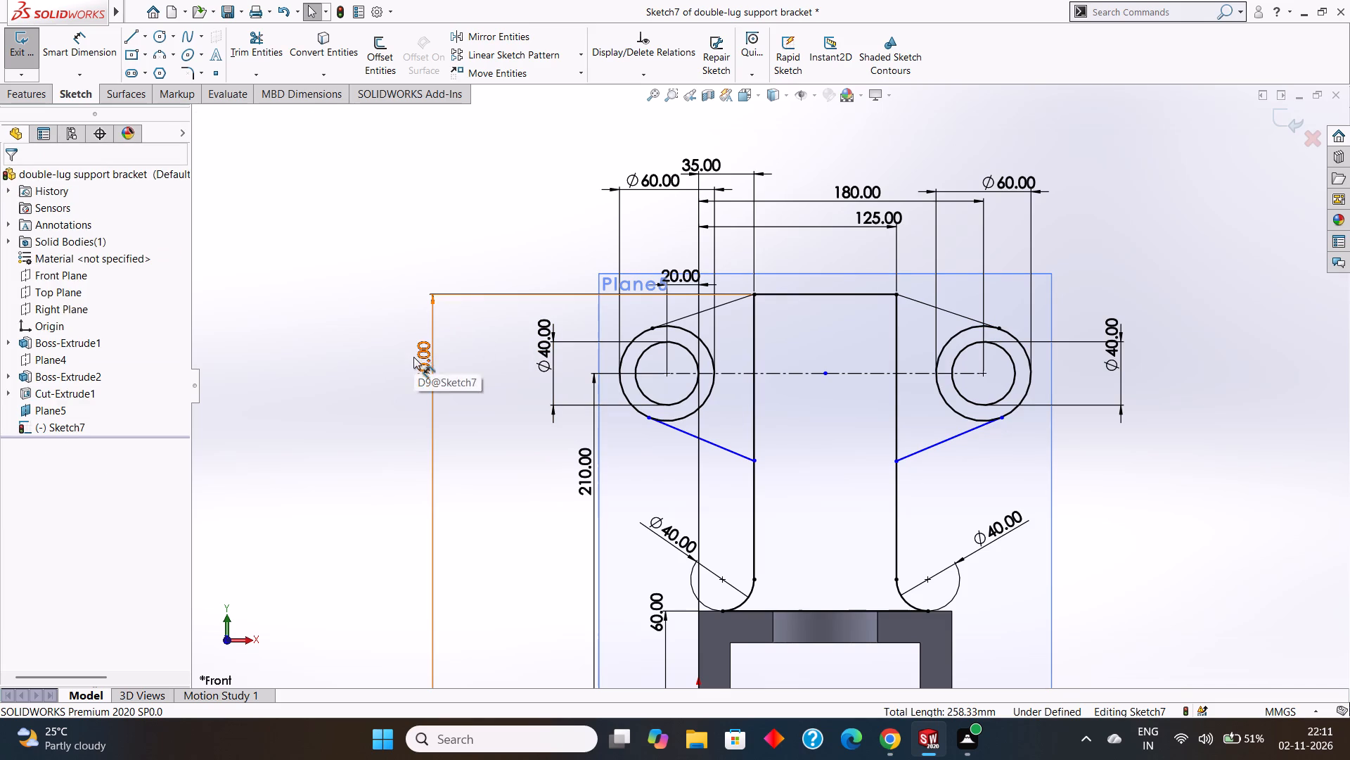
Apply 20 mm sketch fillets where both lower connecting lines meet the lug's vertical edges, accepting deletion of the corners' relations.
{"action": "left_click", "coordinate": [203, 68]}
{"action": "left_click", "coordinate": [208, 87]}
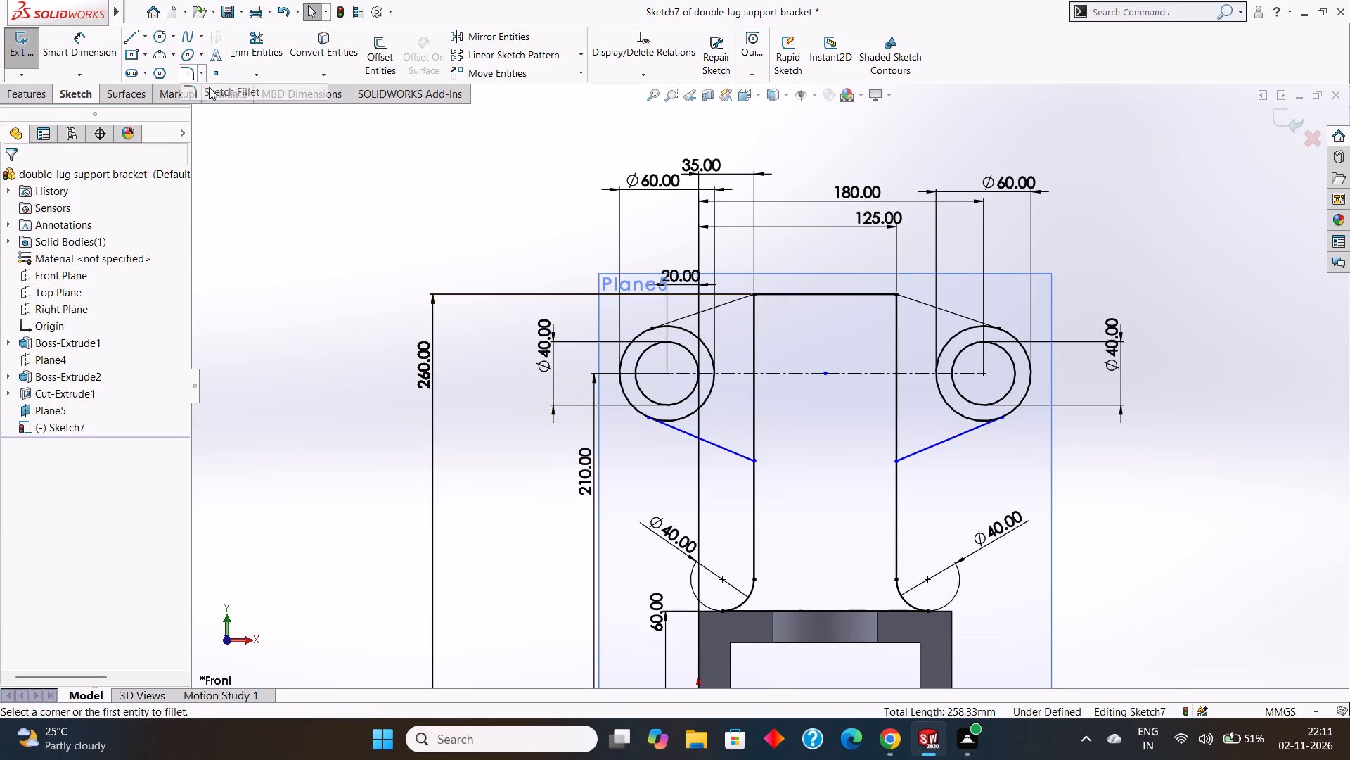
{"action": "left_click", "coordinate": [715, 441]}
{"action": "left_click", "coordinate": [752, 480]}
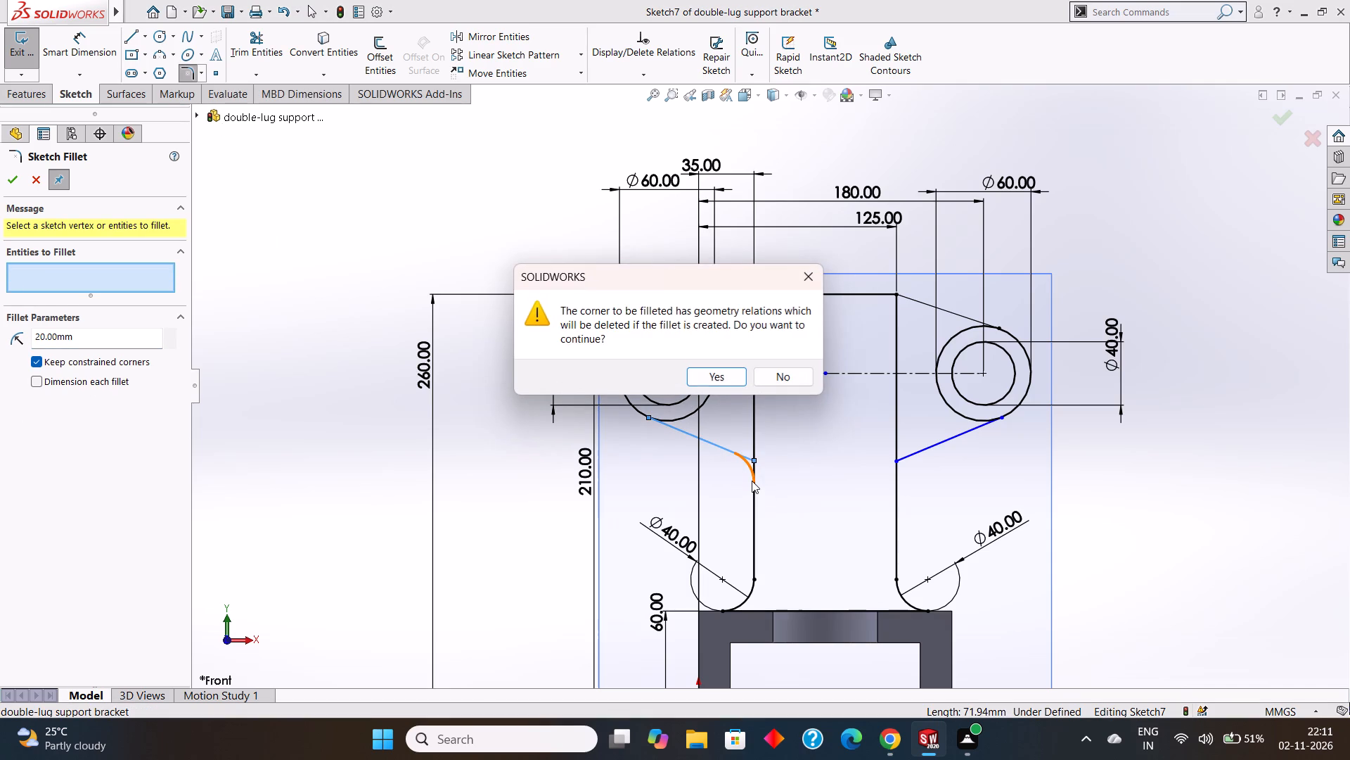
{"action": "left_click", "coordinate": [718, 375]}
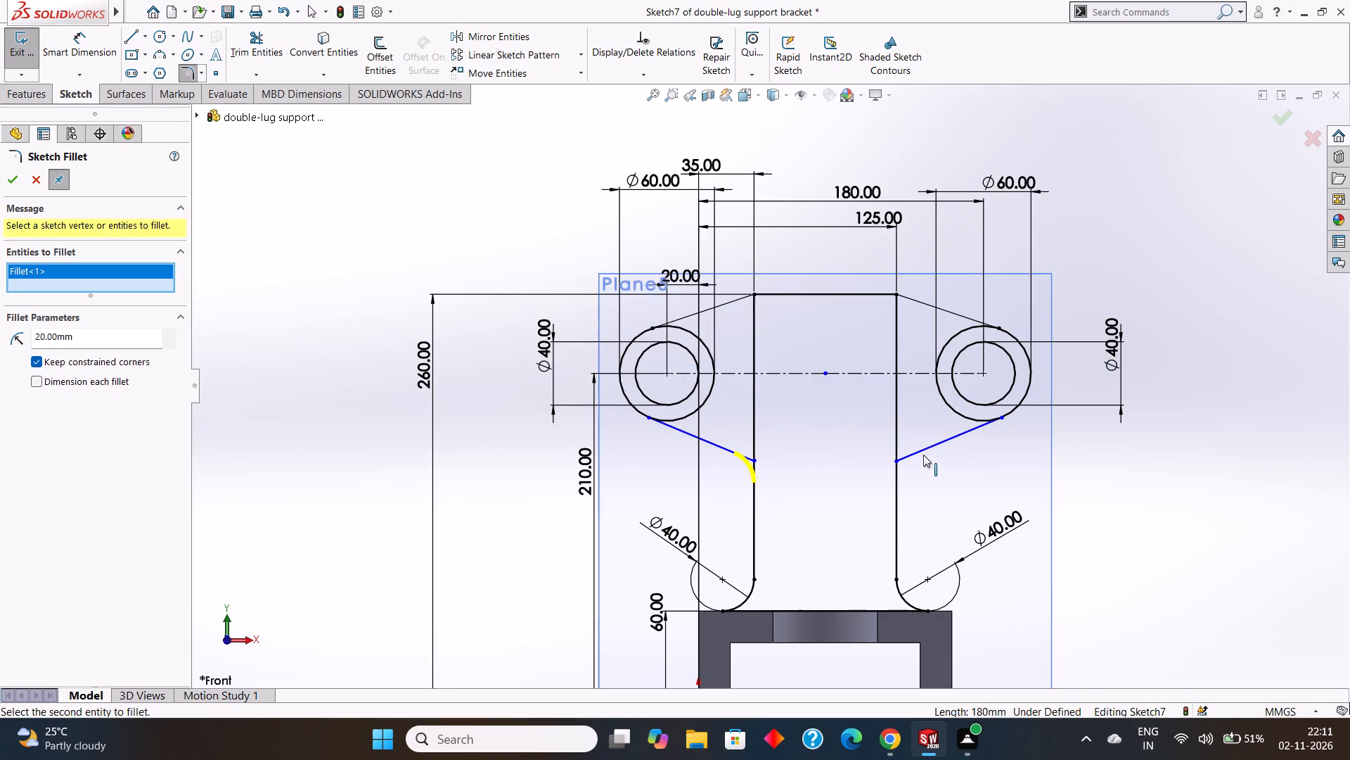
{"action": "left_click", "coordinate": [917, 449]}
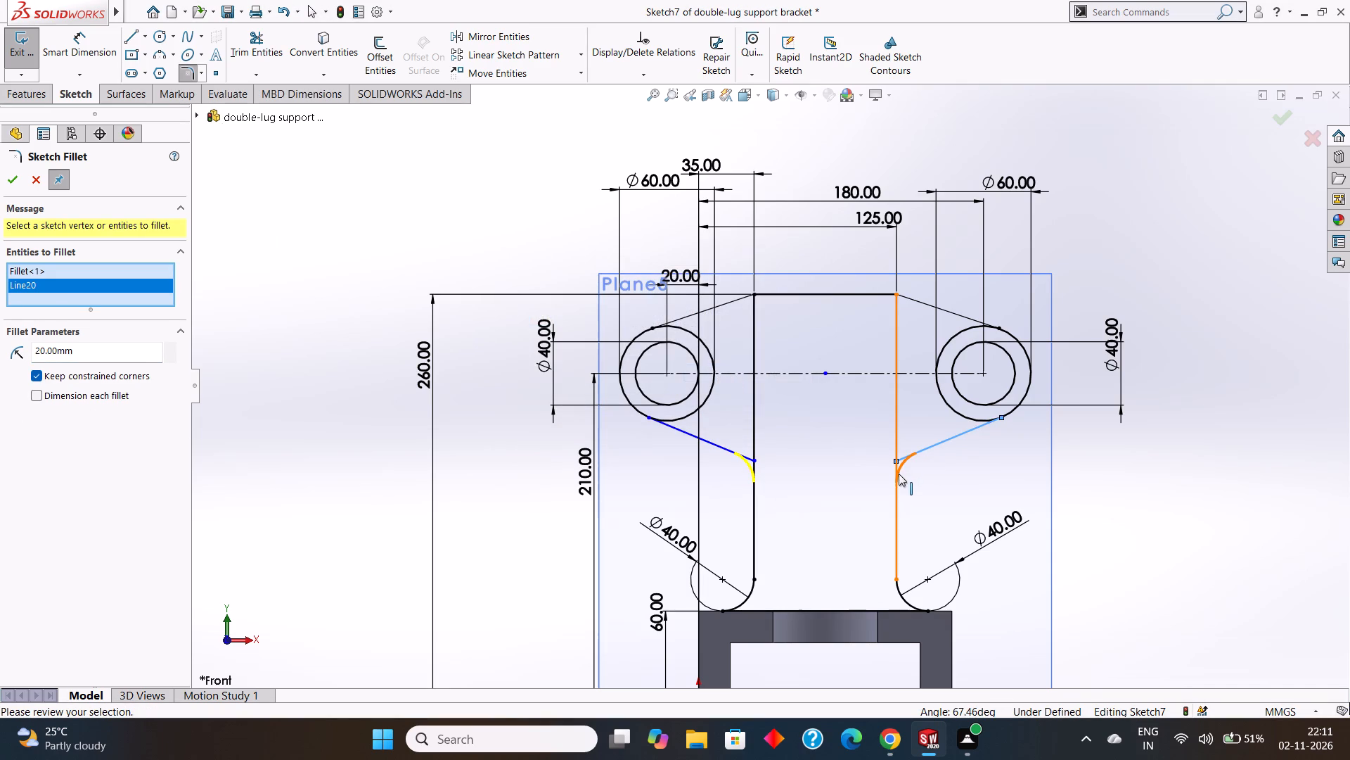
{"action": "left_click", "coordinate": [896, 477]}
{"action": "left_click", "coordinate": [711, 372]}
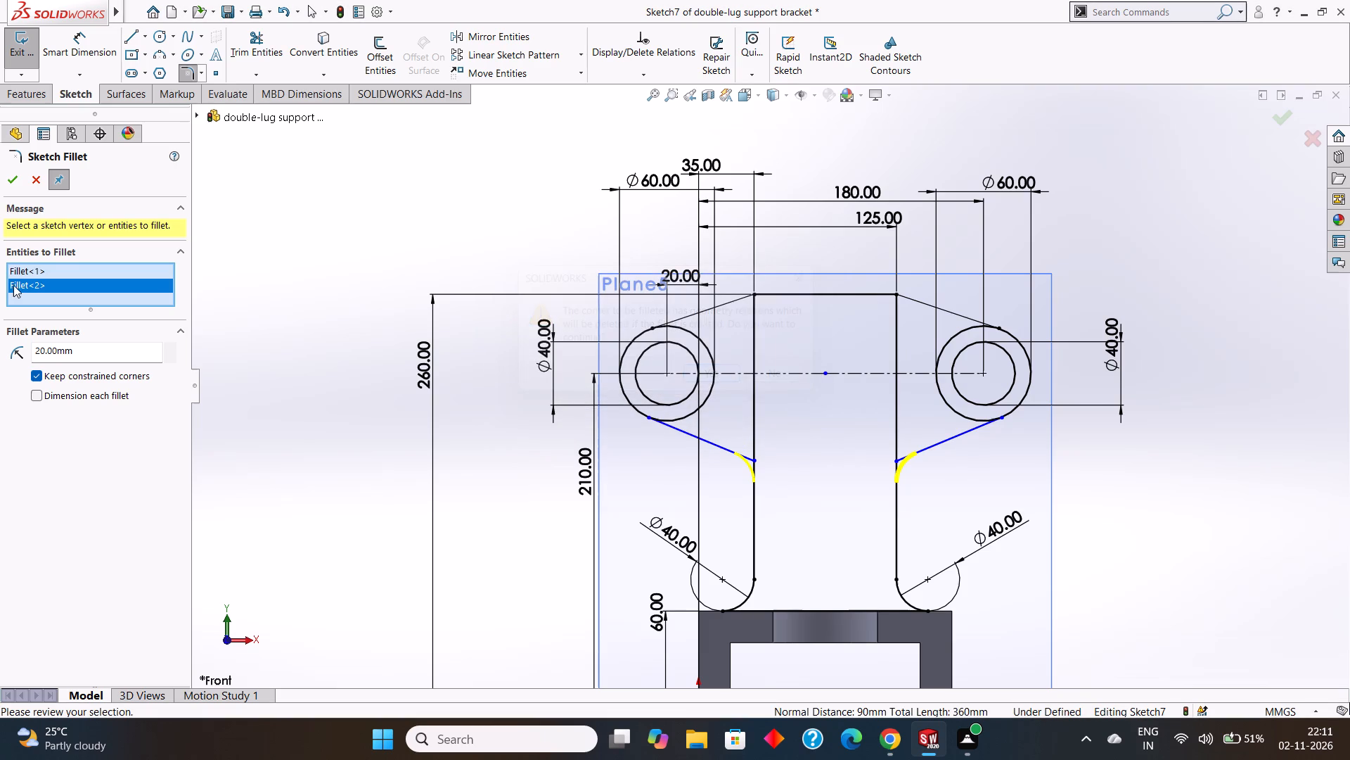
{"action": "left_click", "coordinate": [16, 171]}
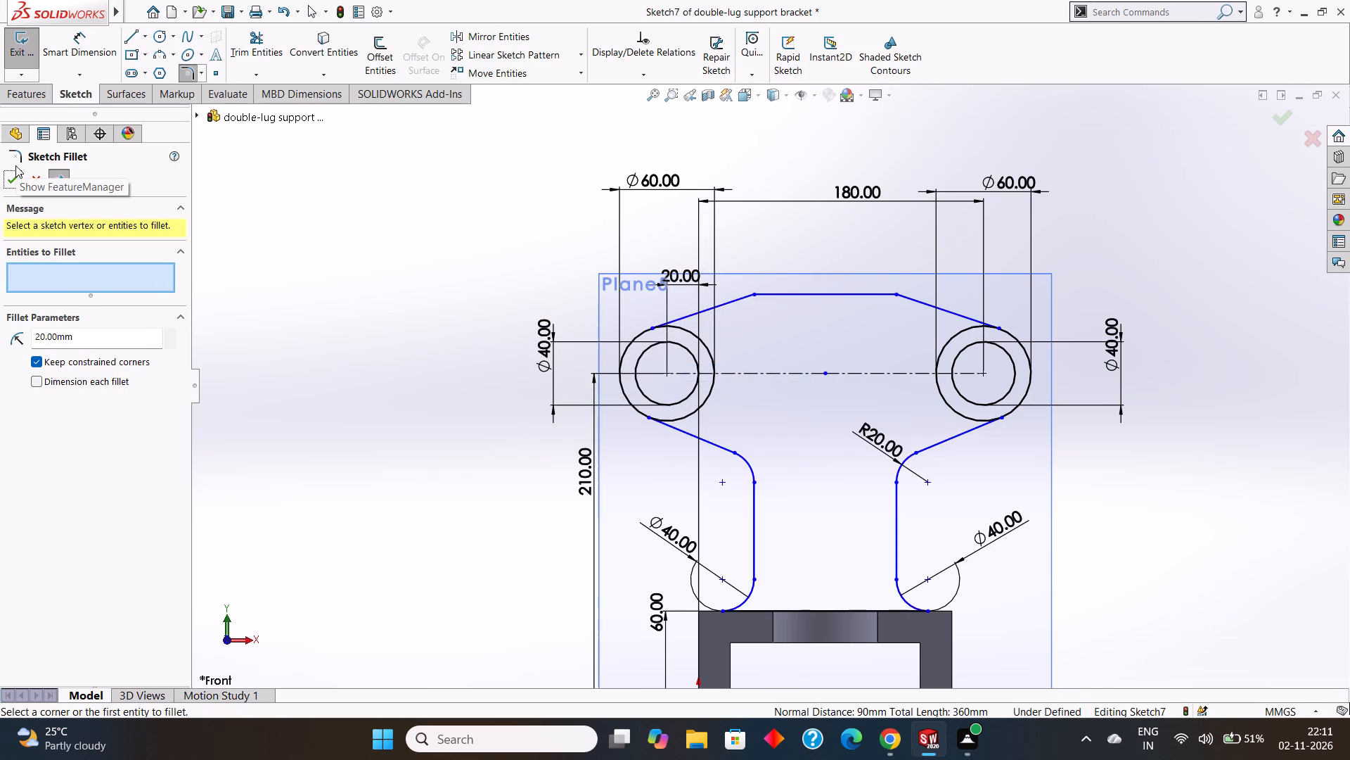
{"action": "left_click", "coordinate": [6, 173]}
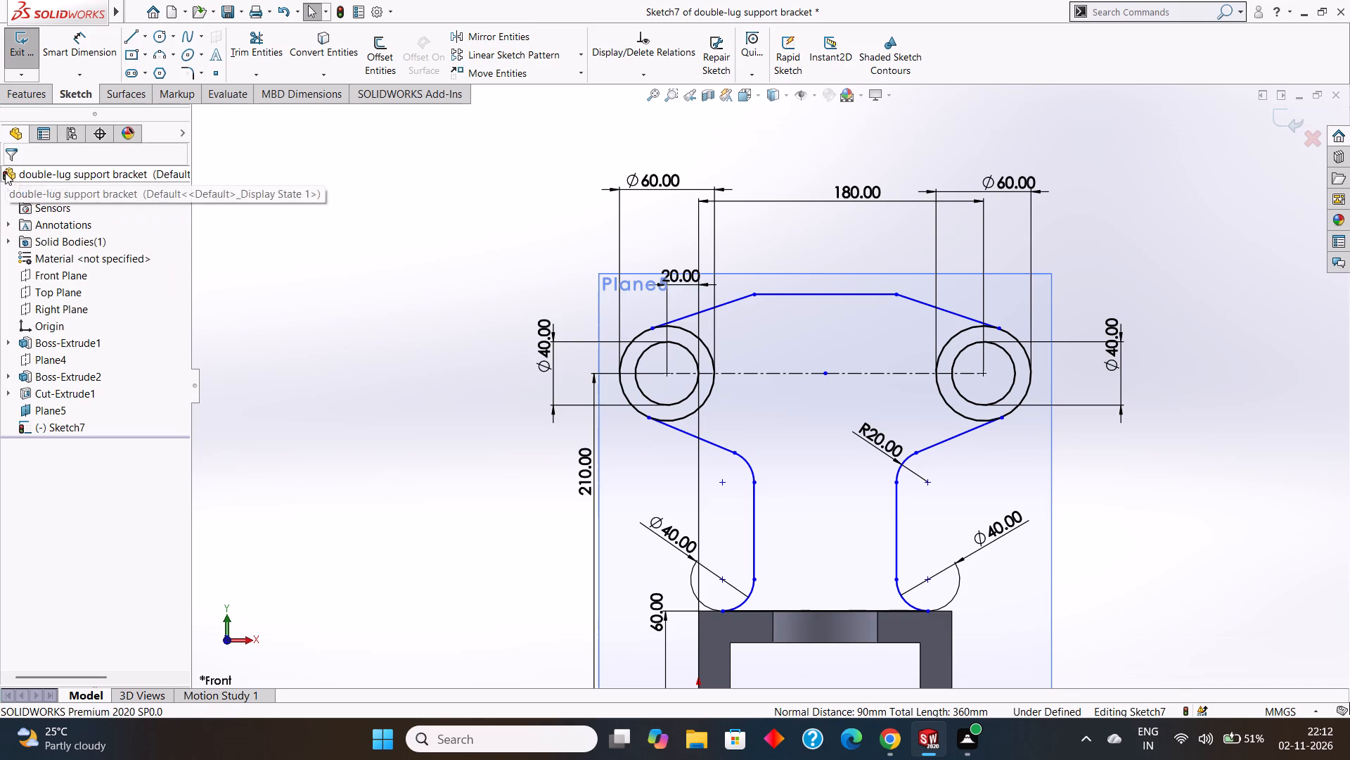
Dimension the horizontal lengths of the lug's top edge and the two upper sloping lines, accepting their drawn values.
{"action": "scroll", "coordinate": [717, 360], "scroll_direction": "up", "scroll_amount": 2}
{"action": "scroll", "coordinate": [777, 398], "scroll_direction": "up", "scroll_amount": 2}
{"action": "scroll", "coordinate": [820, 443], "scroll_direction": "up", "scroll_amount": 1}
{"action": "scroll", "coordinate": [820, 448], "scroll_direction": "down", "scroll_amount": 2}
{"action": "scroll", "coordinate": [786, 312], "scroll_direction": "down", "scroll_amount": 1}
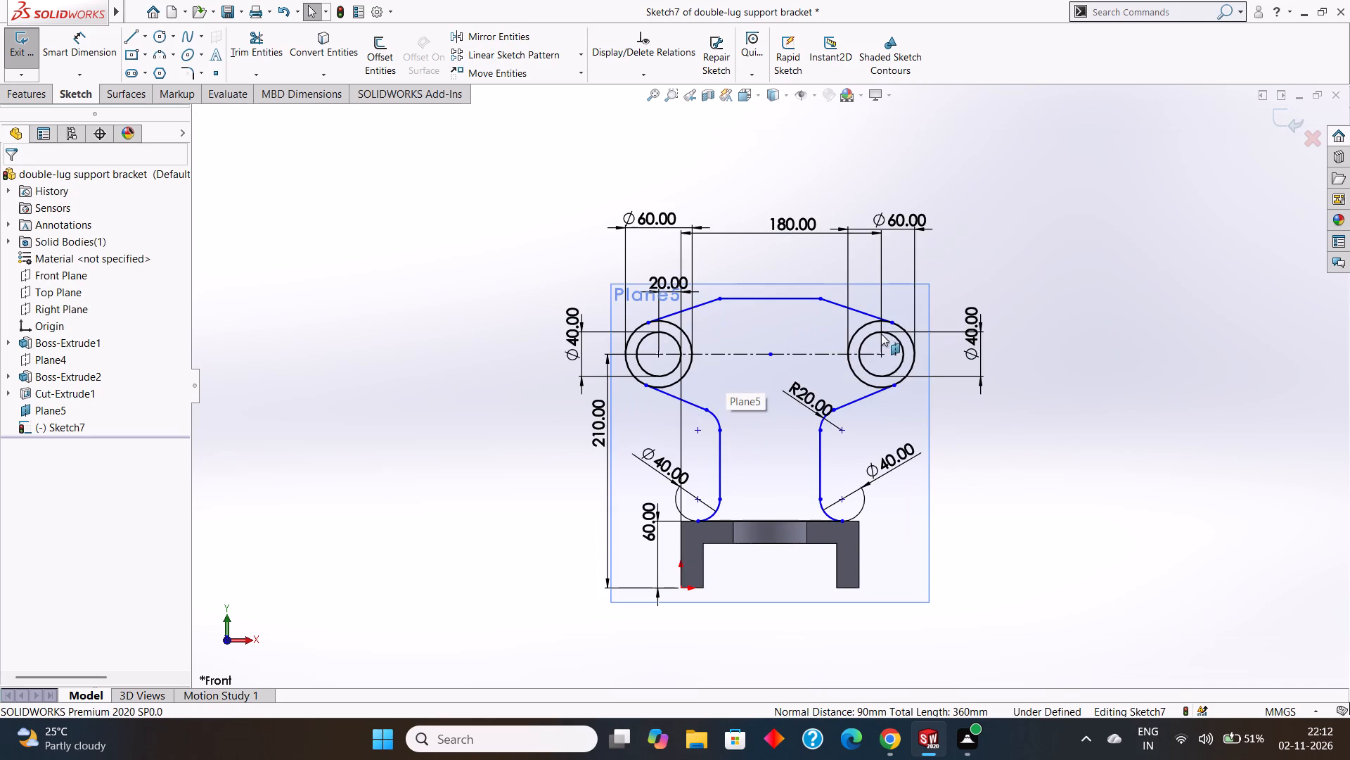
{"action": "left_click", "coordinate": [97, 39]}
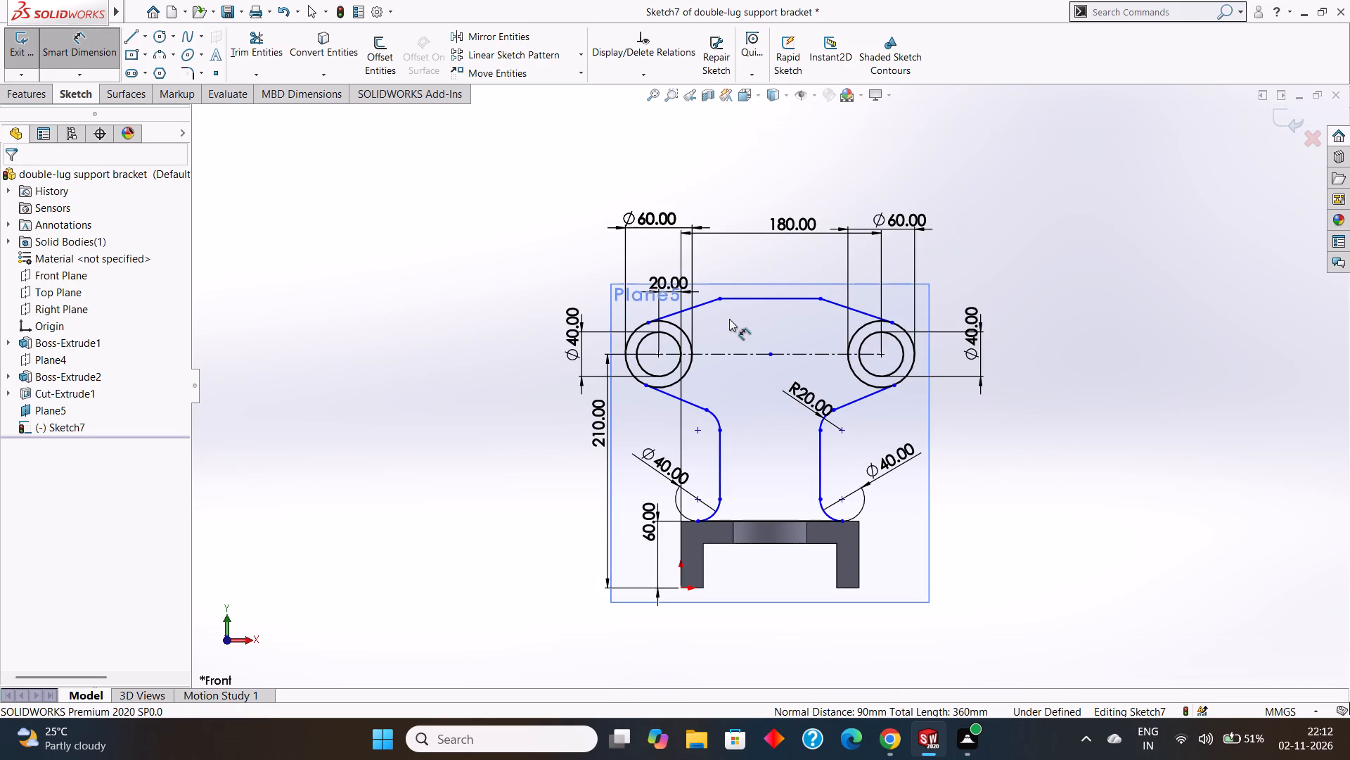
{"action": "scroll", "coordinate": [729, 319], "scroll_direction": "down", "scroll_amount": 2}
{"action": "left_click", "coordinate": [687, 308]}
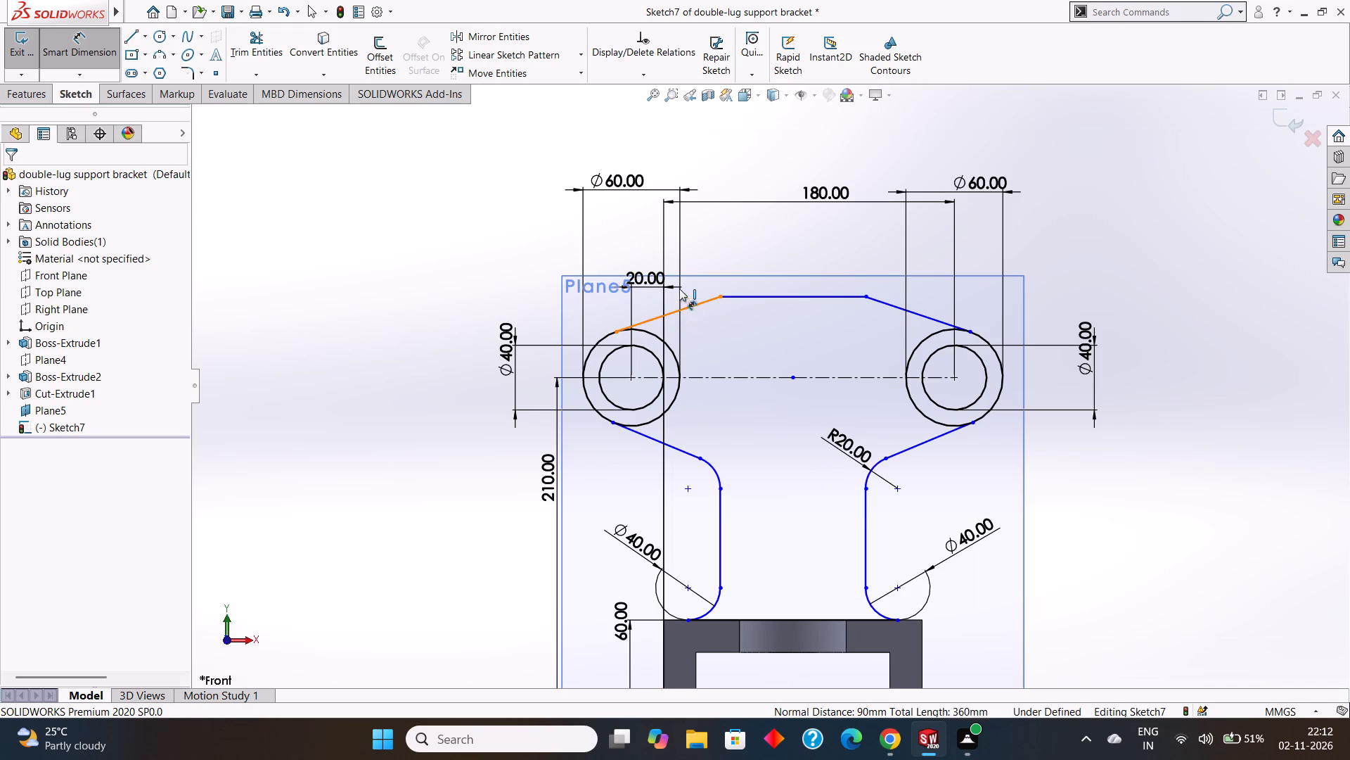
{"action": "left_click", "coordinate": [662, 232]}
{"action": "left_click", "coordinate": [607, 213]}
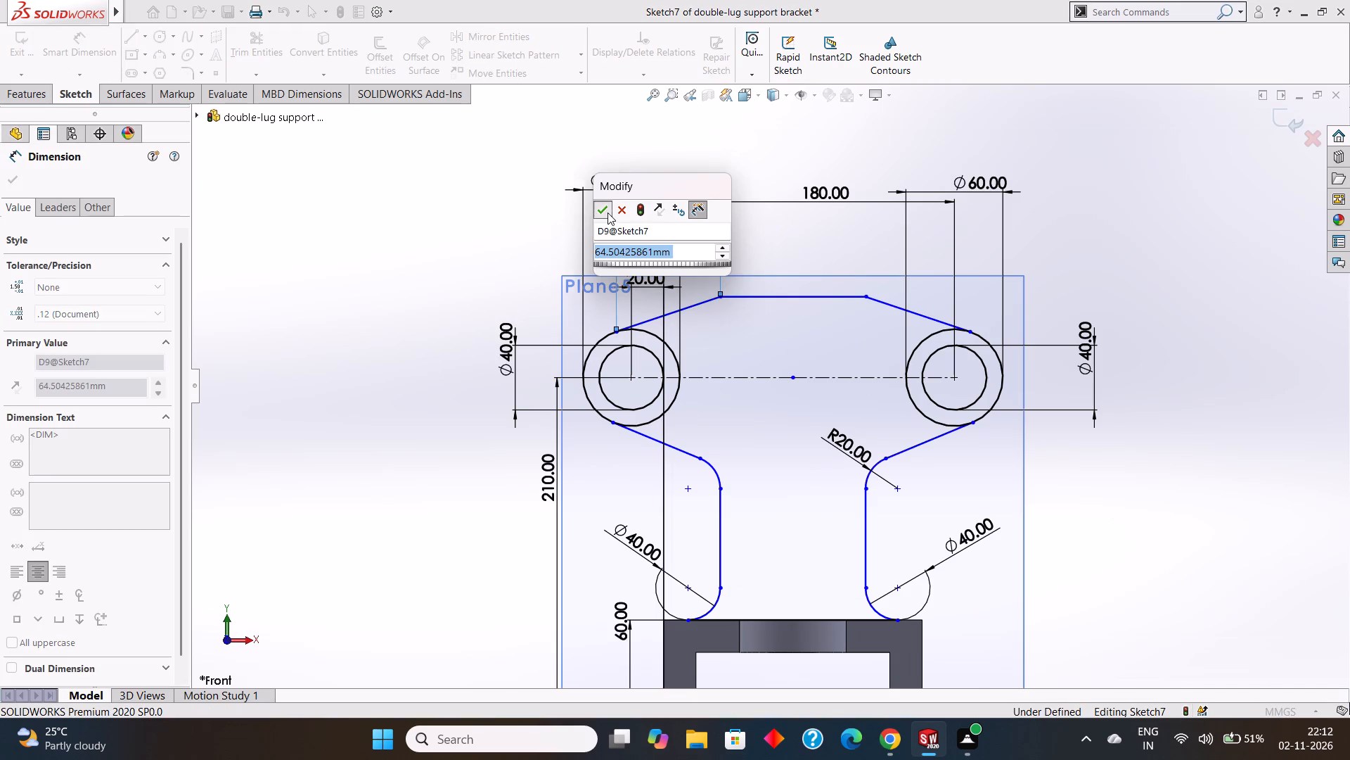
{"action": "left_click", "coordinate": [779, 296]}
{"action": "left_click", "coordinate": [774, 248]}
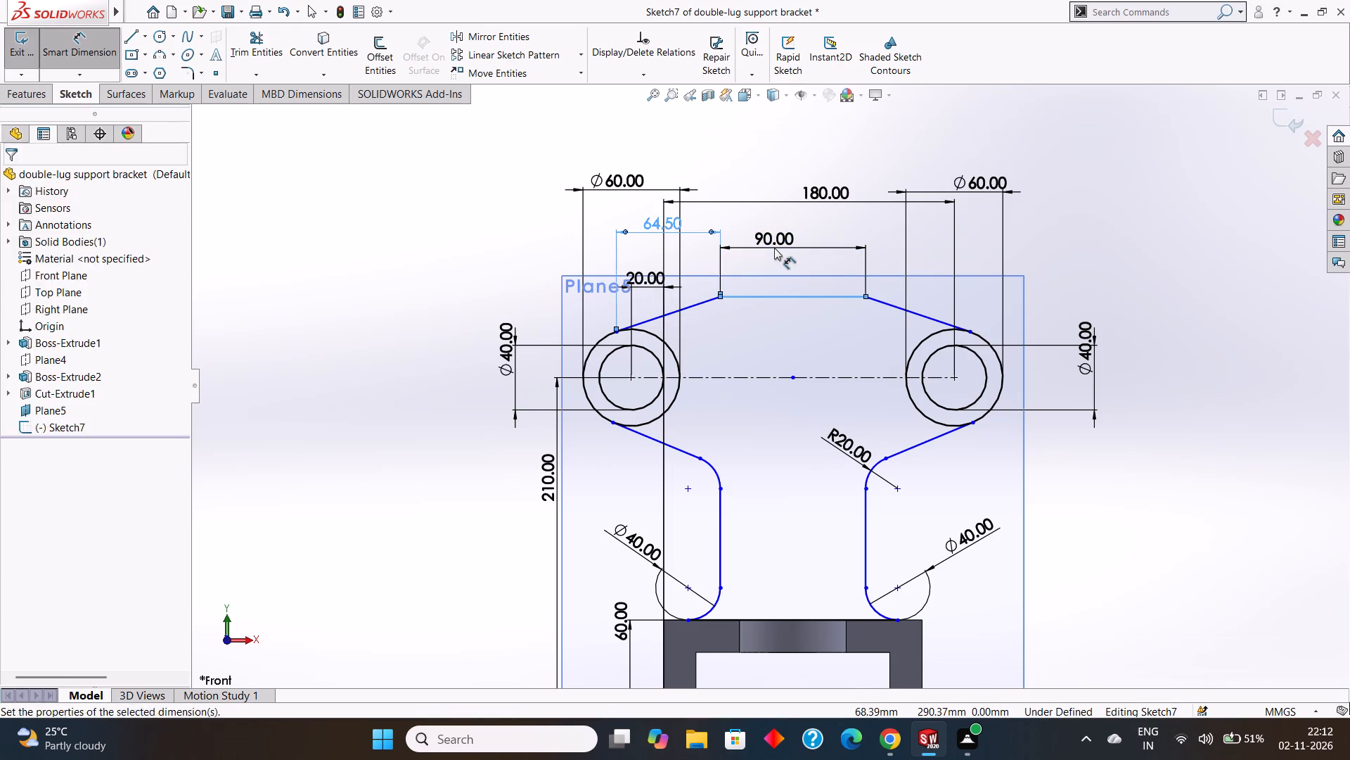
{"action": "left_click", "coordinate": [714, 227]}
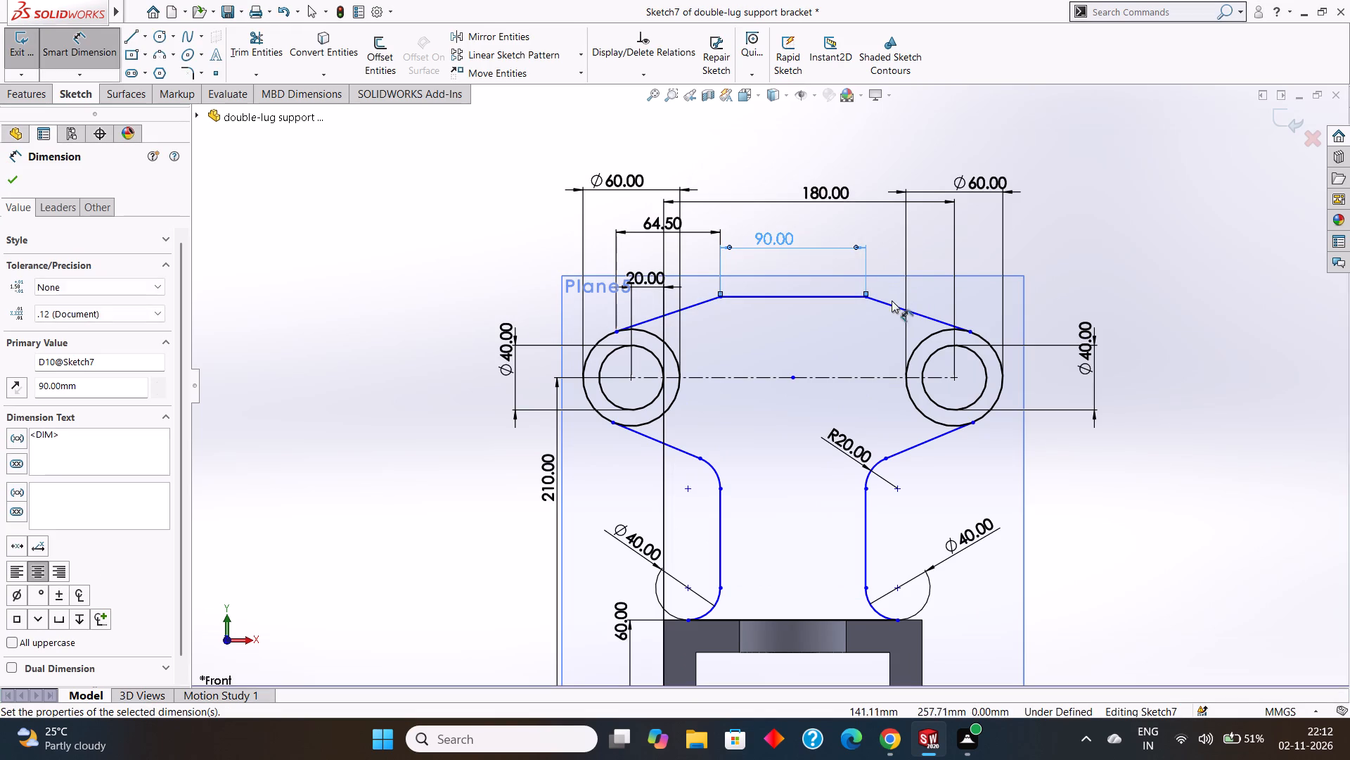
{"action": "left_click", "coordinate": [891, 305]}
{"action": "left_click", "coordinate": [903, 248]}
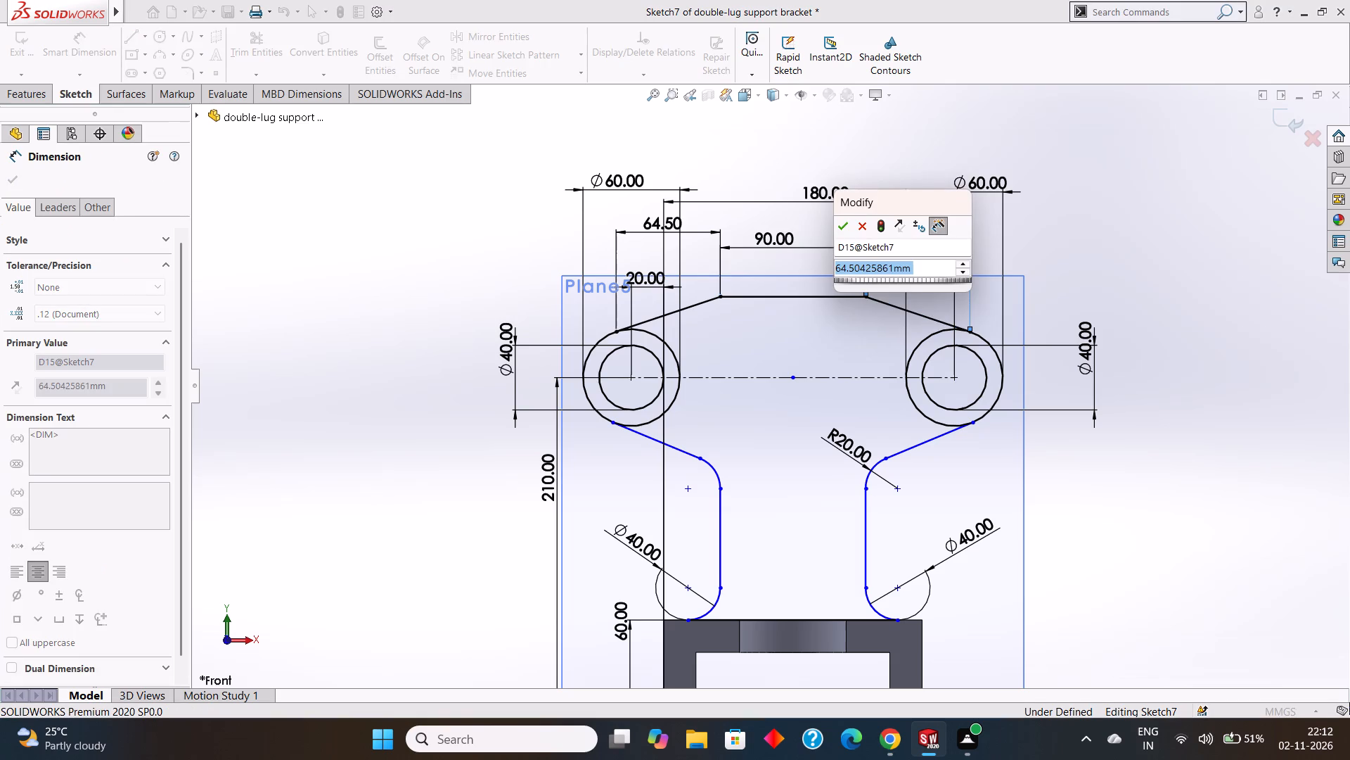
{"action": "left_click", "coordinate": [840, 231]}
Dimension the horizontal span of the lower left connecting line and the height of the lug's left vertical edge, accepting the drawn values.
{"action": "scroll", "coordinate": [754, 424], "scroll_direction": "up", "scroll_amount": 1}
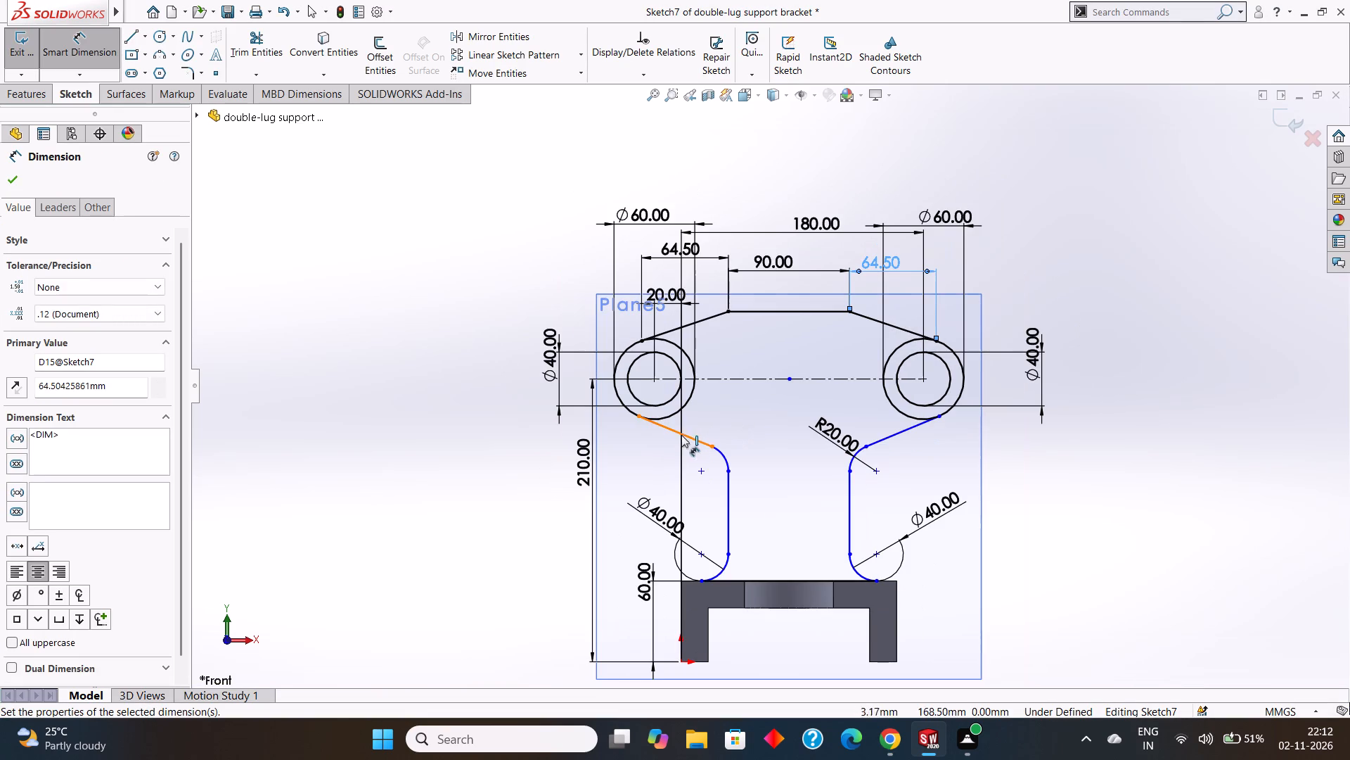
{"action": "left_click", "coordinate": [676, 433]}
{"action": "left_click", "coordinate": [662, 459]}
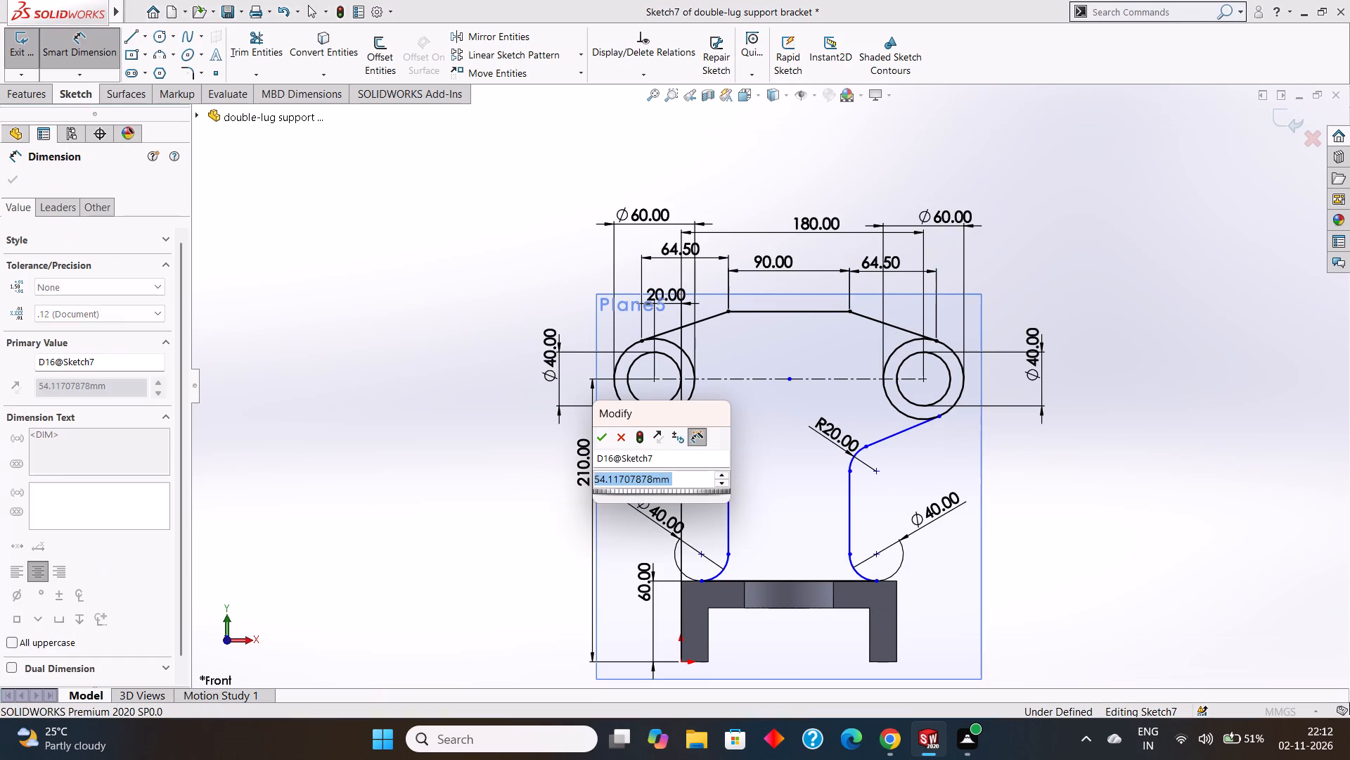
{"action": "left_click", "coordinate": [604, 435]}
{"action": "scroll", "coordinate": [723, 456], "scroll_direction": "down", "scroll_amount": 1}
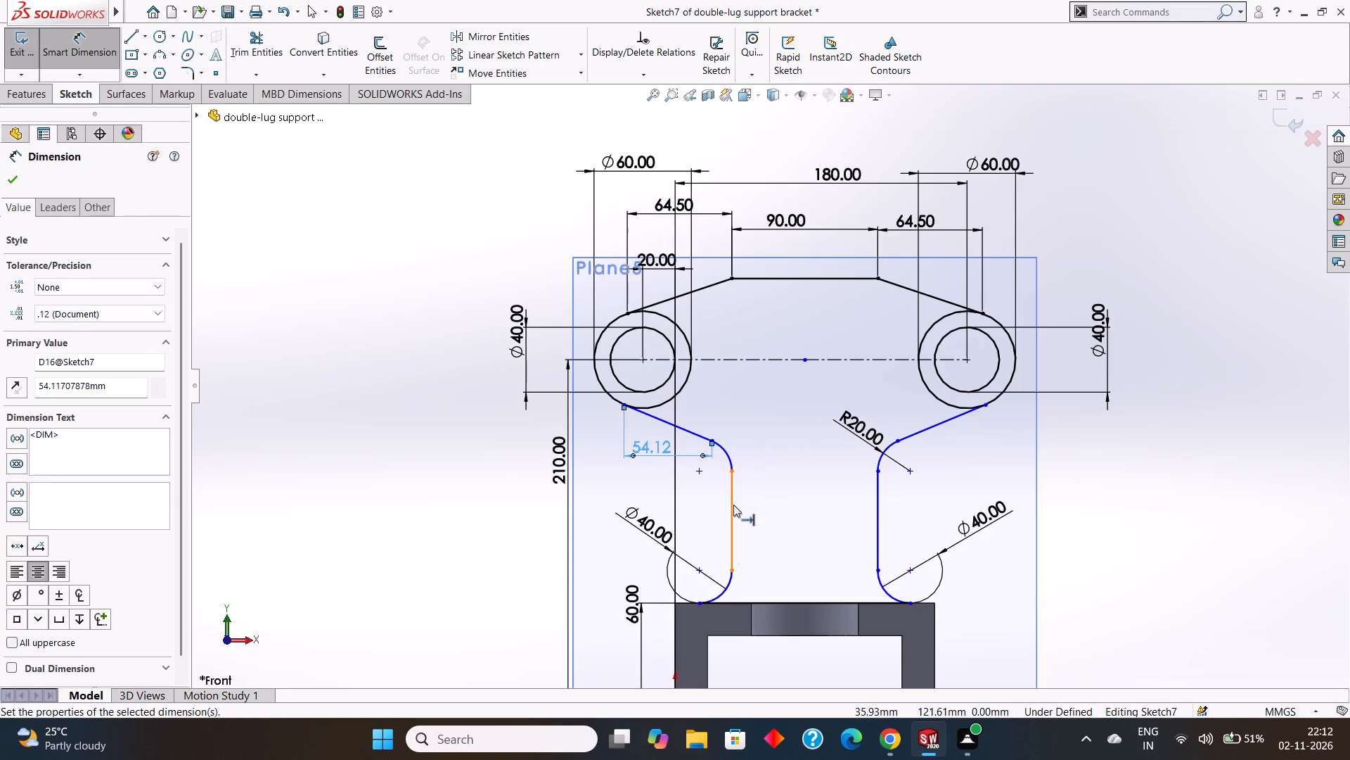
{"action": "left_click", "coordinate": [733, 505]}
{"action": "left_click", "coordinate": [714, 503]}
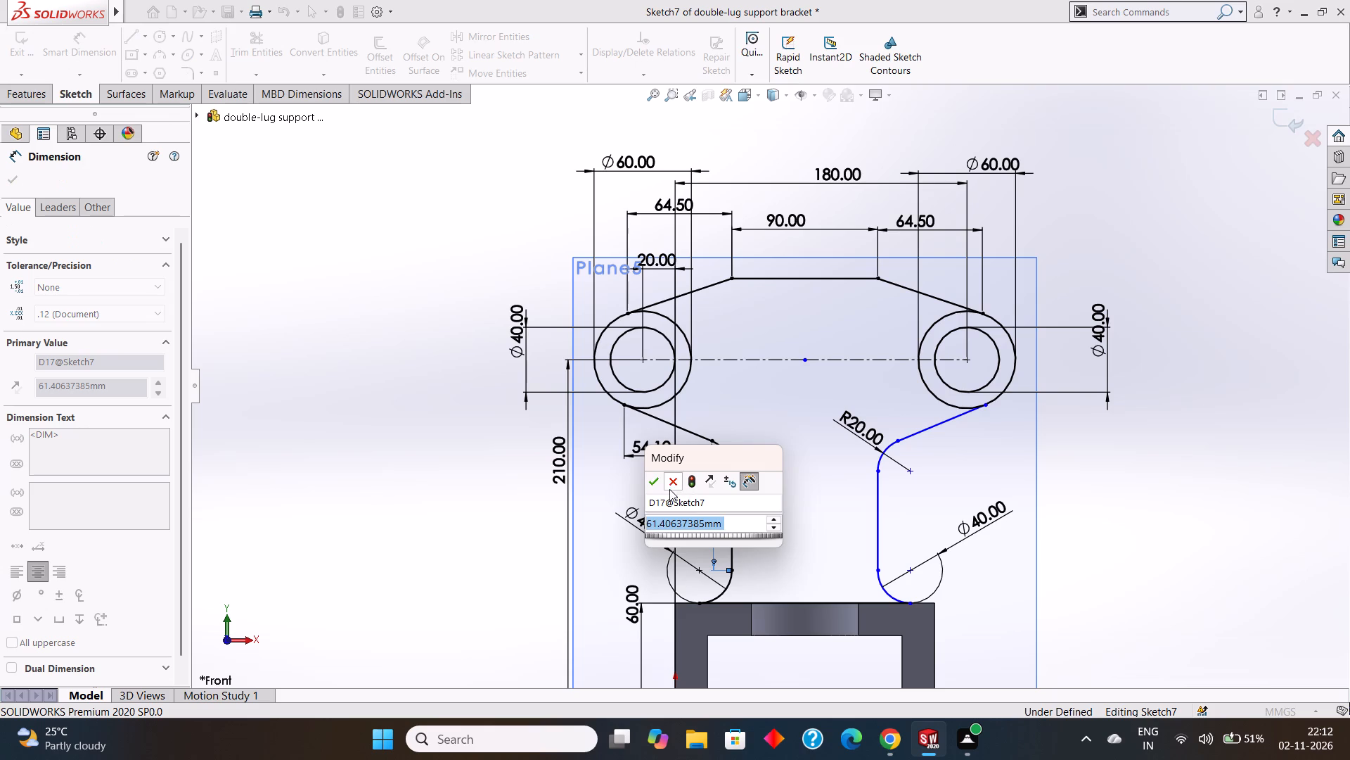
{"action": "left_click", "coordinate": [652, 482]}
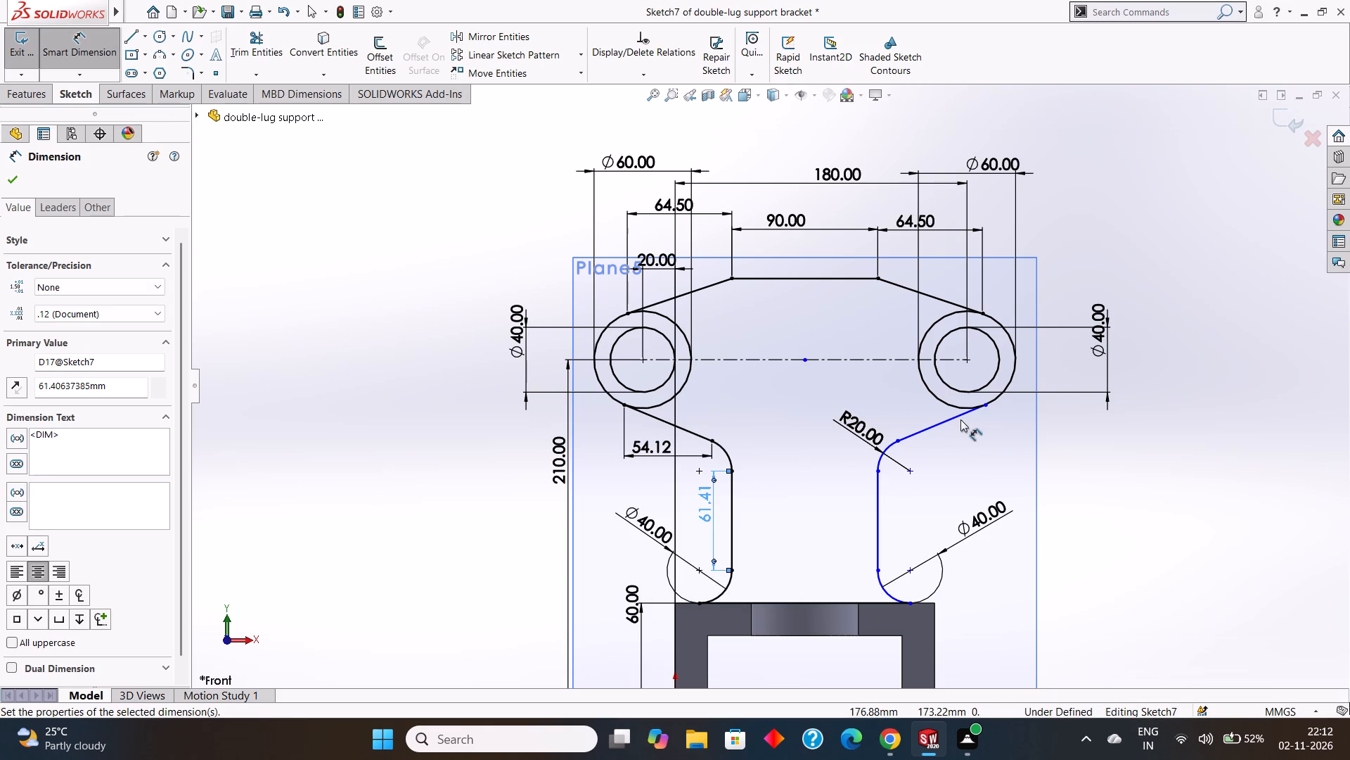
Dimension the horizontal span of the lower right connecting line and the height of the lug's right vertical edge.
{"action": "left_click", "coordinate": [958, 417]}
{"action": "left_click", "coordinate": [965, 452]}
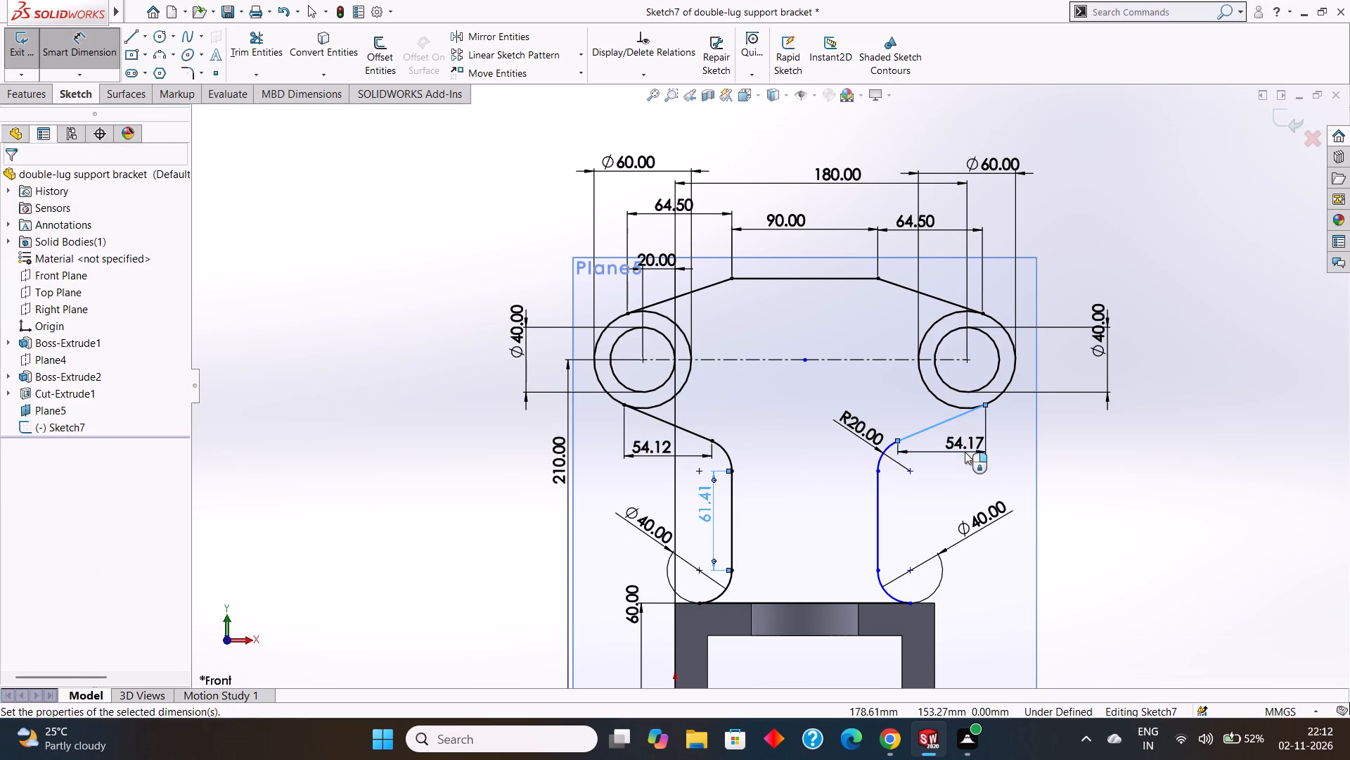
{"action": "left_click", "coordinate": [903, 434]}
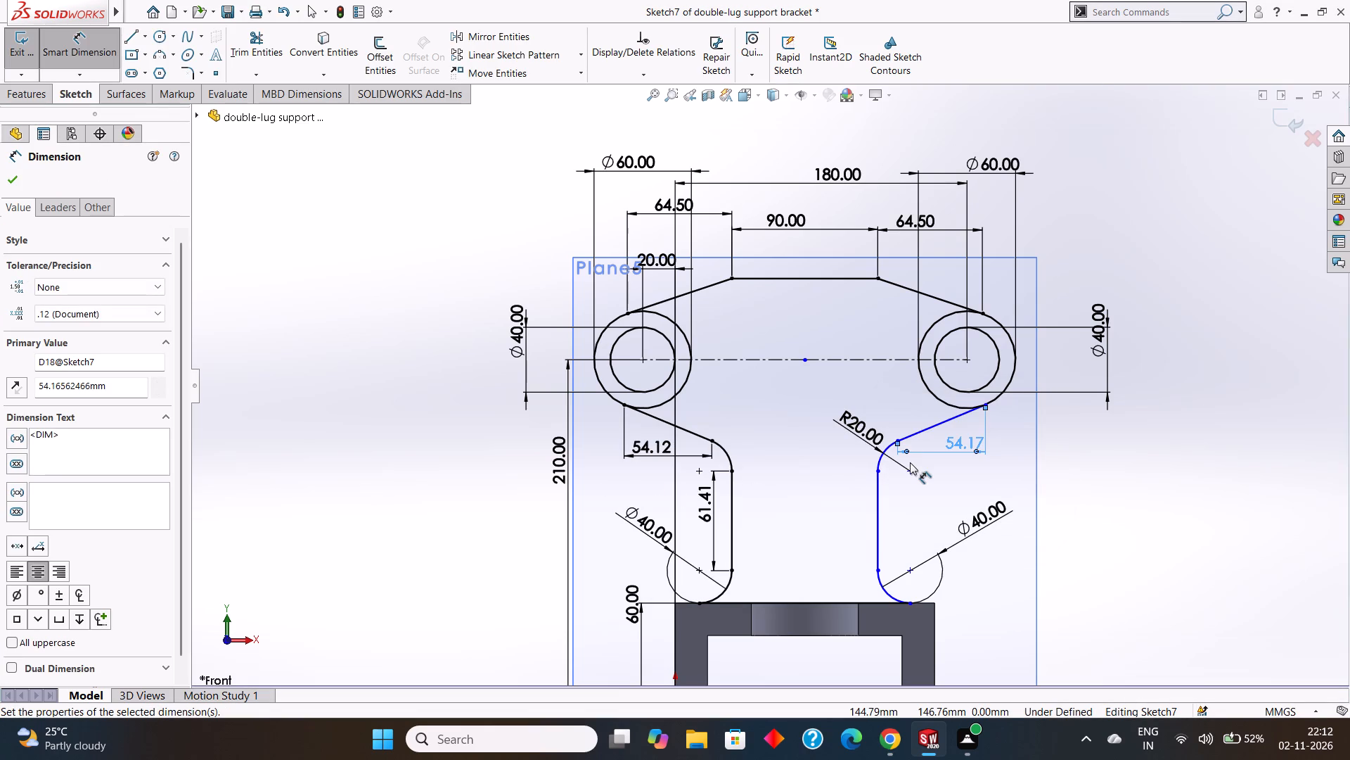
{"action": "scroll", "coordinate": [910, 462], "scroll_direction": "down", "scroll_amount": 3}
{"action": "left_click", "coordinate": [830, 501]}
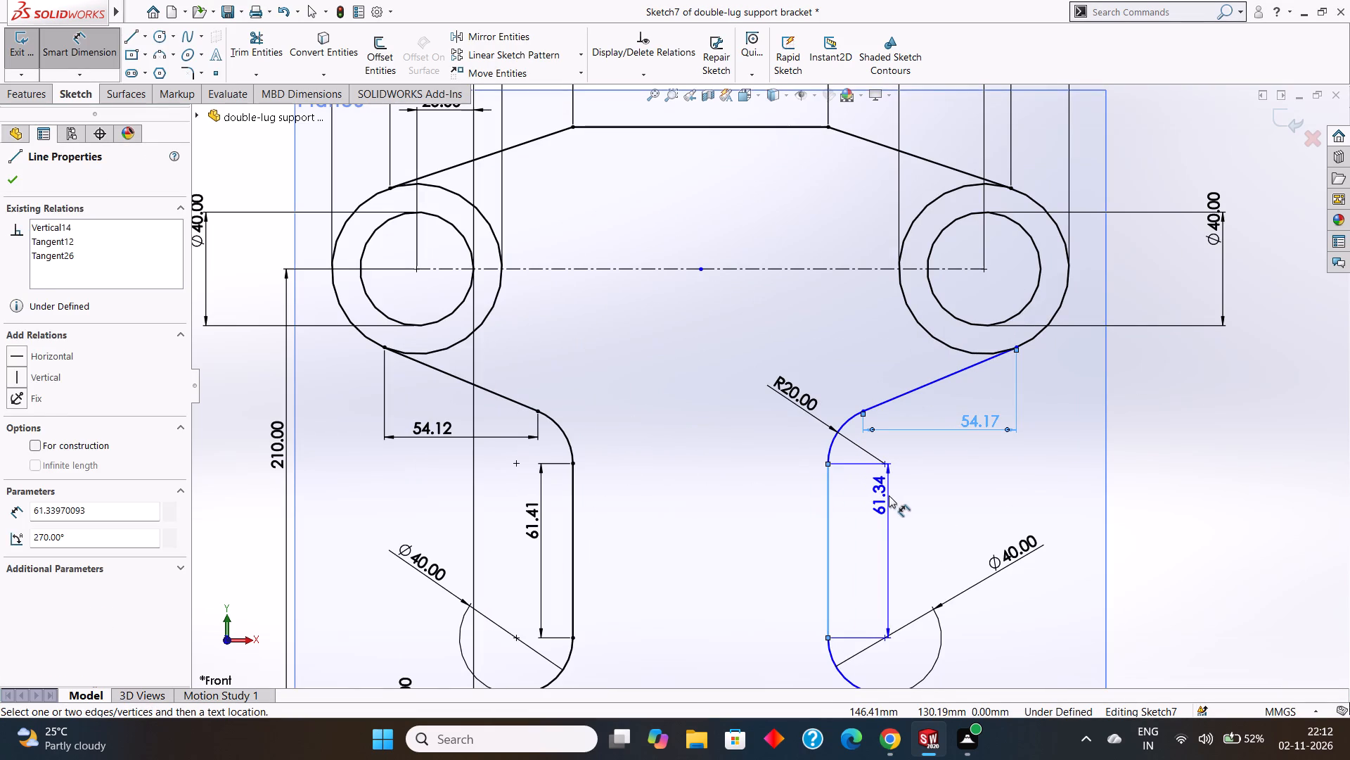
{"action": "left_click", "coordinate": [889, 495]}
{"action": "left_click", "coordinate": [830, 469]}
{"action": "scroll", "coordinate": [832, 467], "scroll_direction": "up", "scroll_amount": 3}
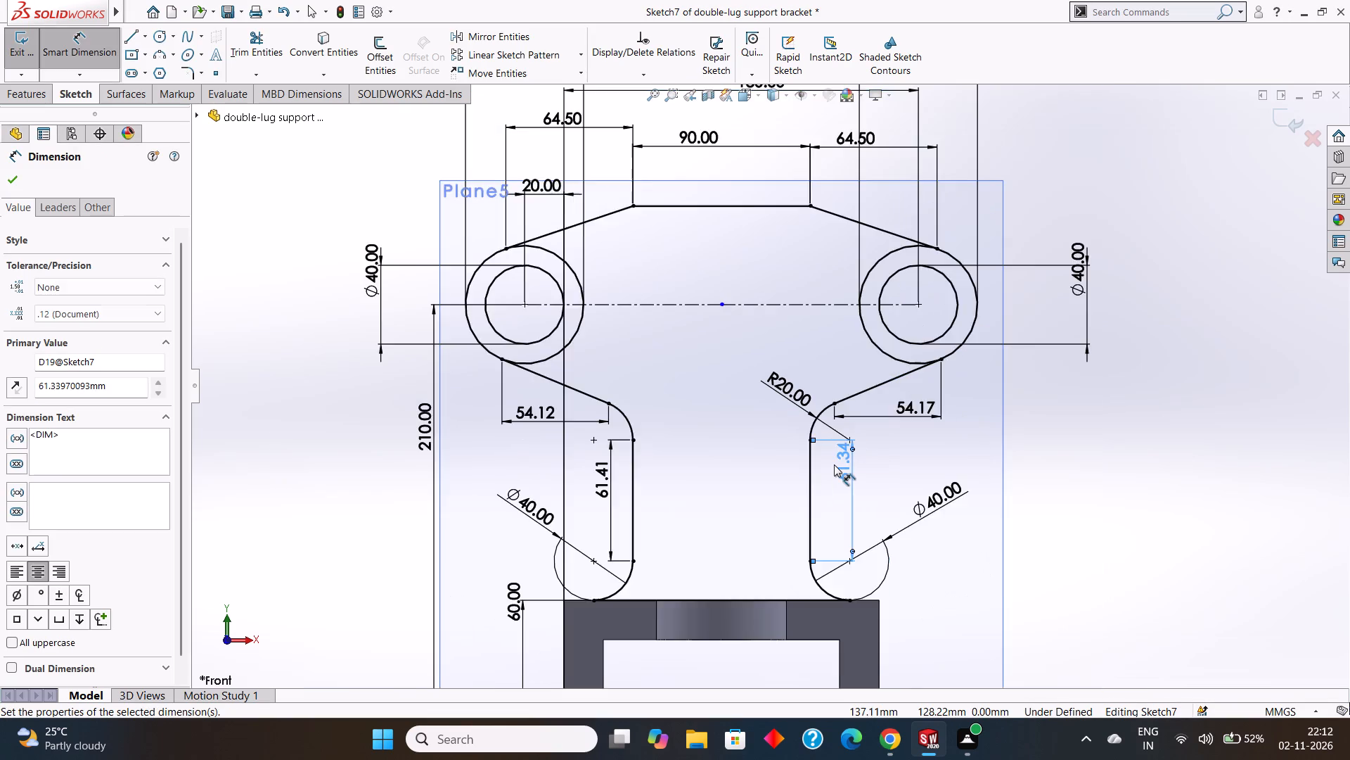
{"action": "scroll", "coordinate": [835, 464], "scroll_direction": "up", "scroll_amount": 3}
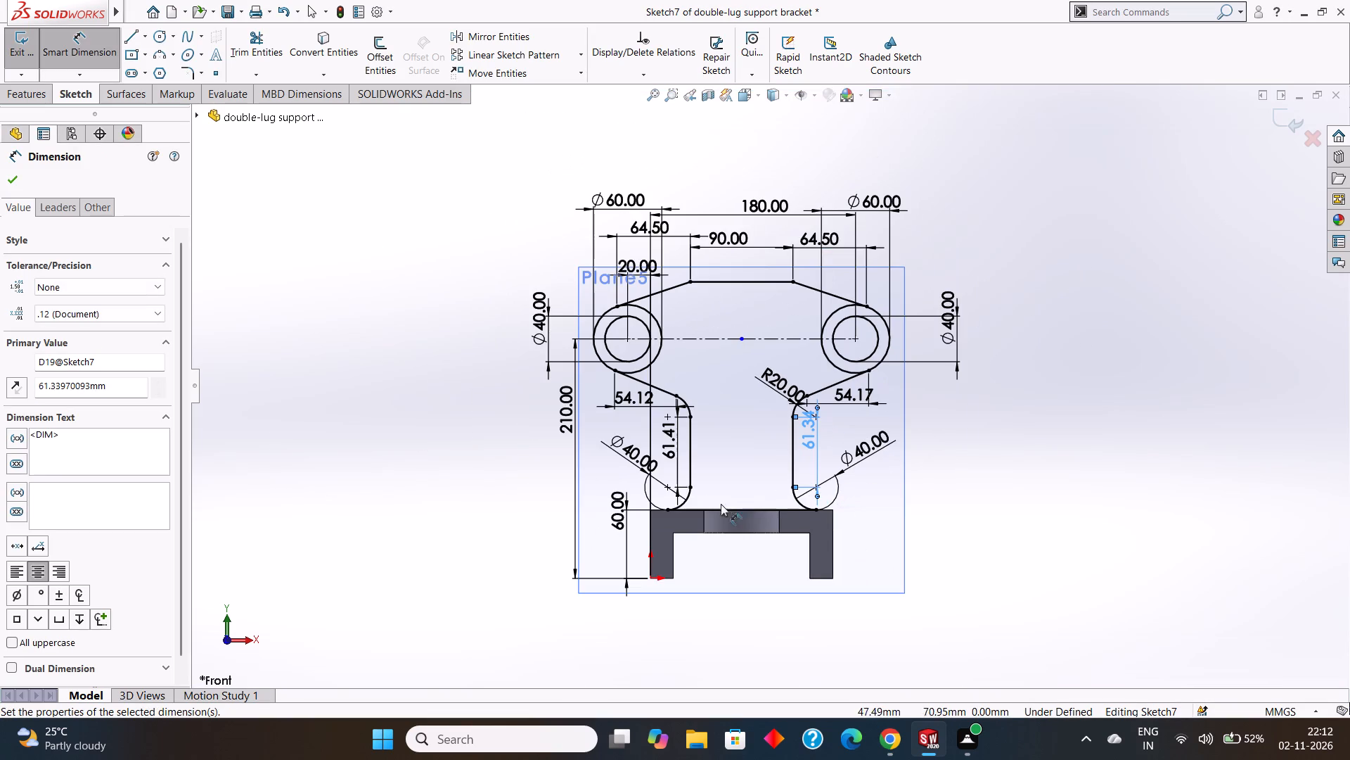
{"action": "scroll", "coordinate": [758, 504], "scroll_direction": "down", "scroll_amount": 1}
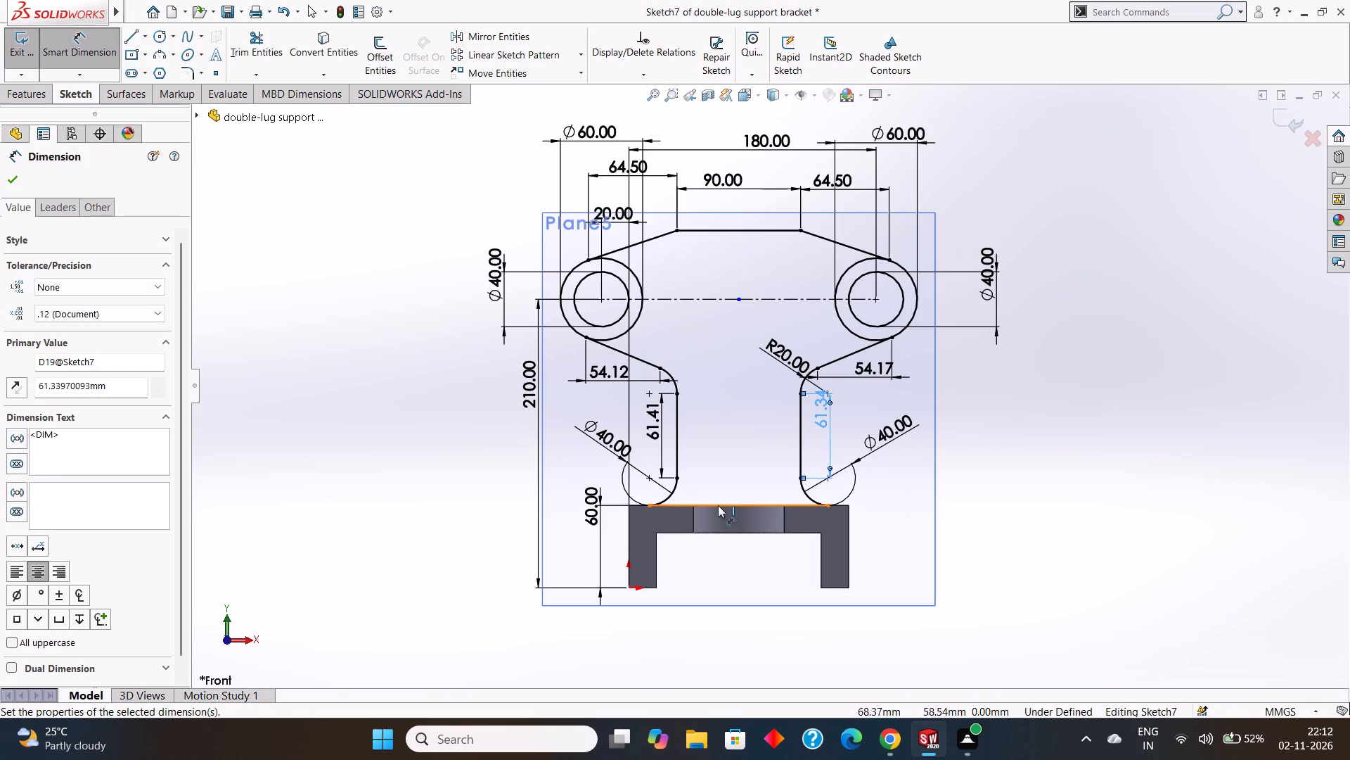
{"action": "left_click", "coordinate": [10, 180]}
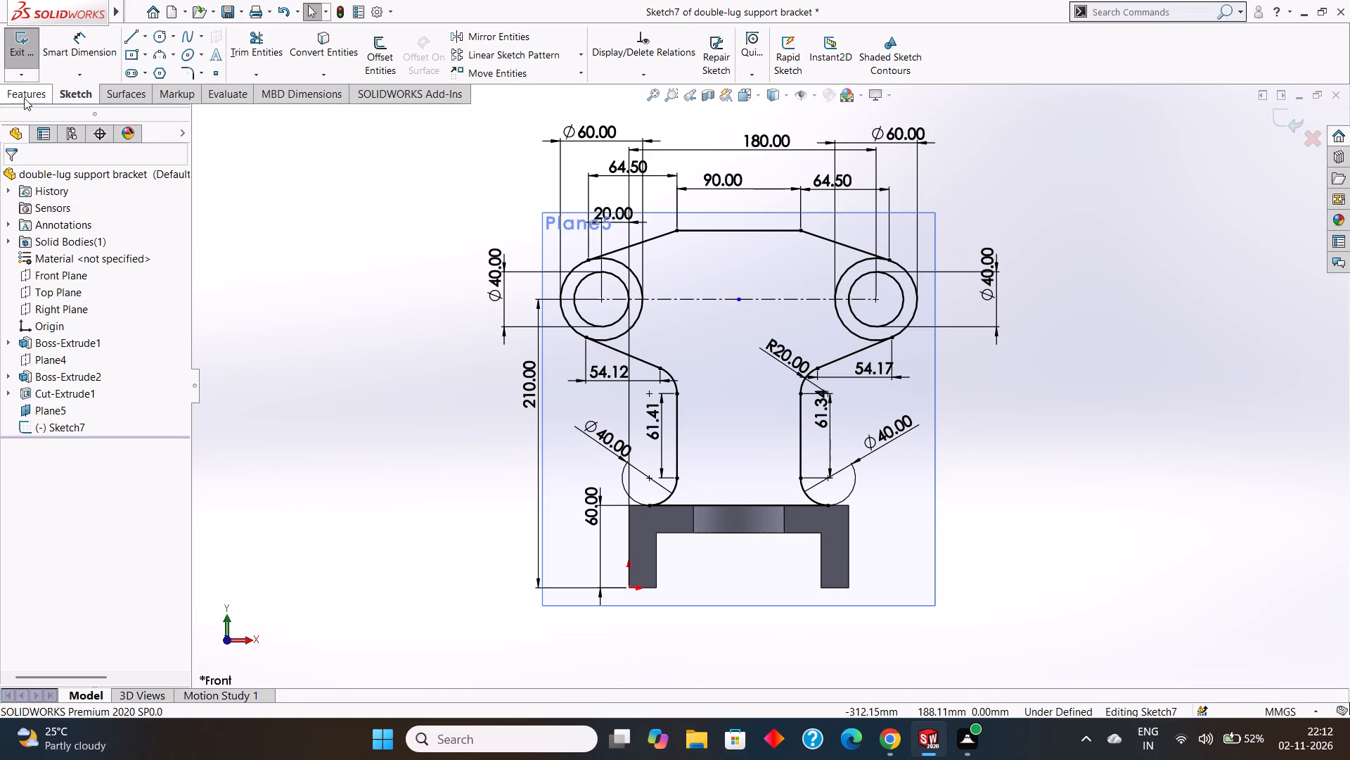
Set up a 20 mm blind boss extrusion with the lug body, left boss ring, right boss's outer circle and right inner disc as contours.
{"action": "left_click", "coordinate": [24, 98]}
{"action": "left_click", "coordinate": [39, 63]}
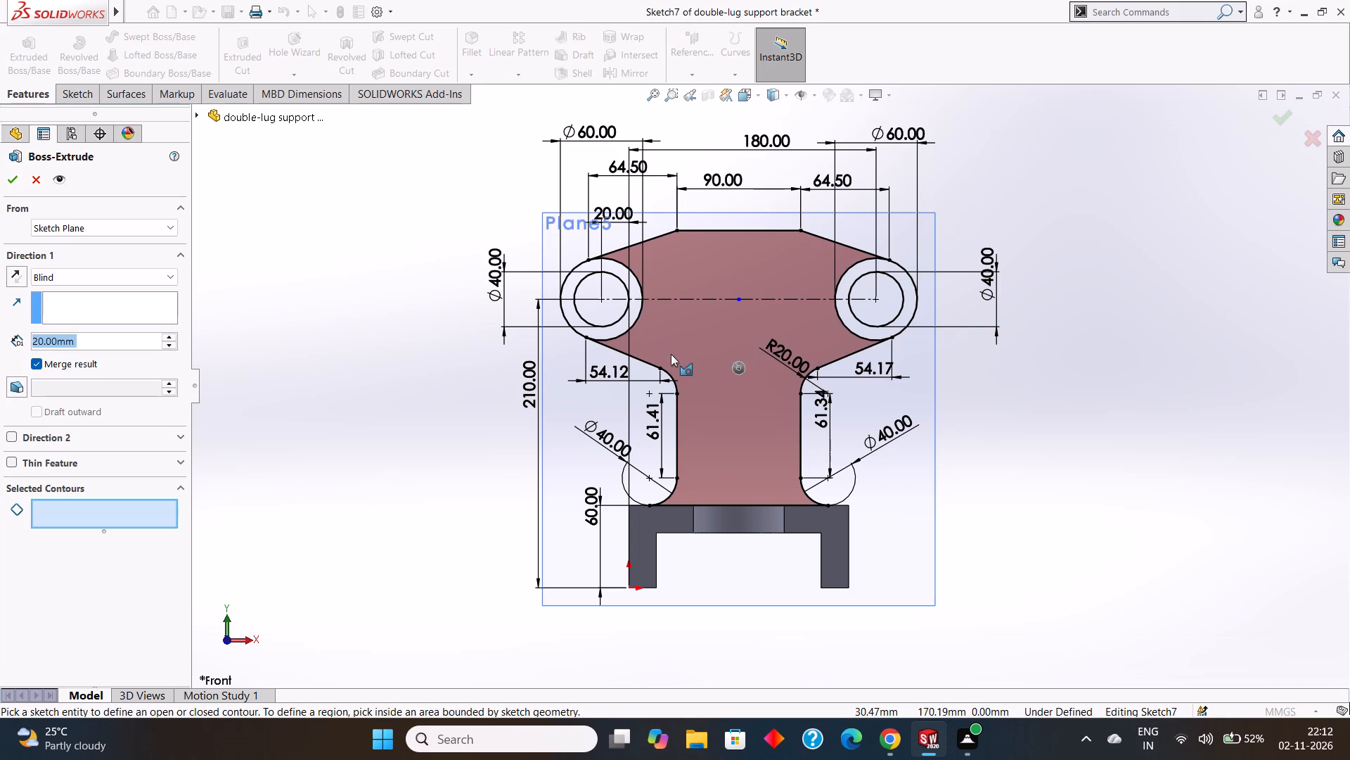
{"action": "left_click", "coordinate": [694, 305]}
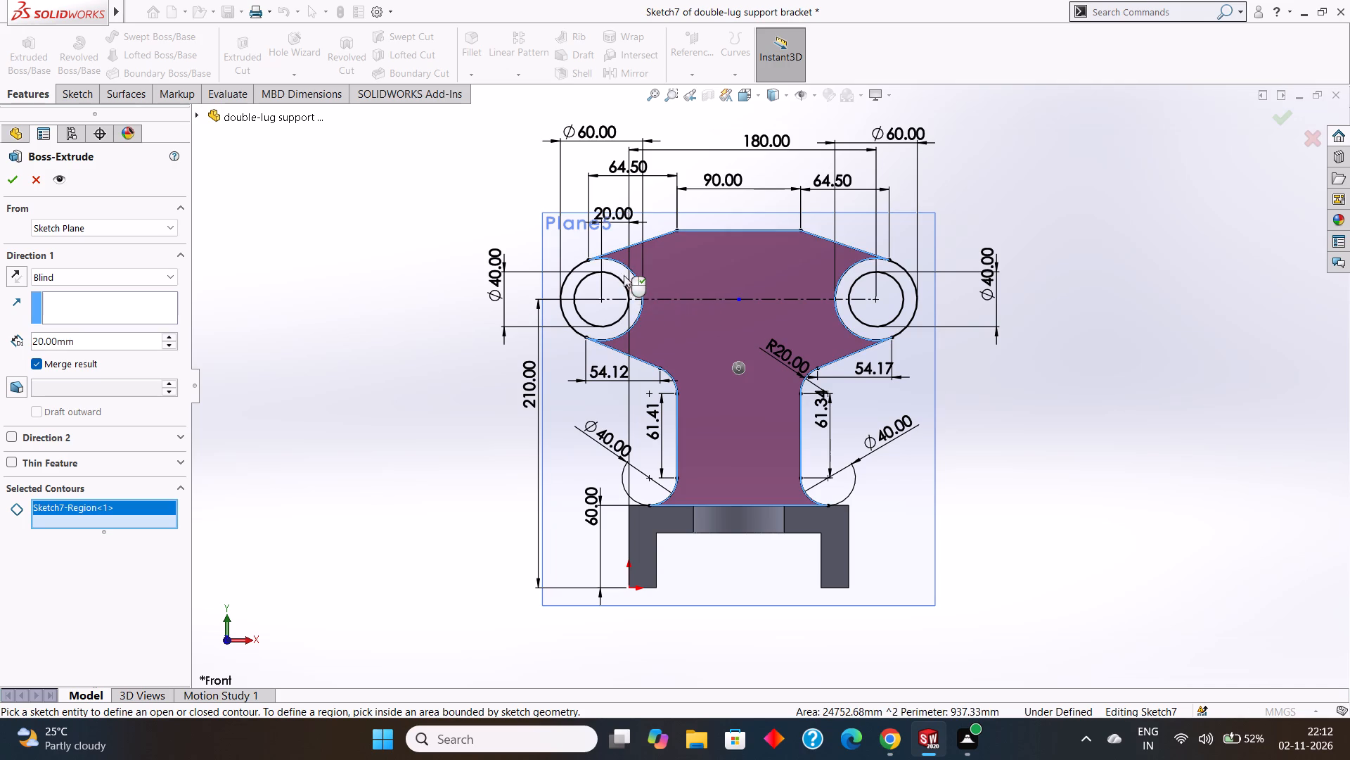
{"action": "left_click", "coordinate": [624, 275]}
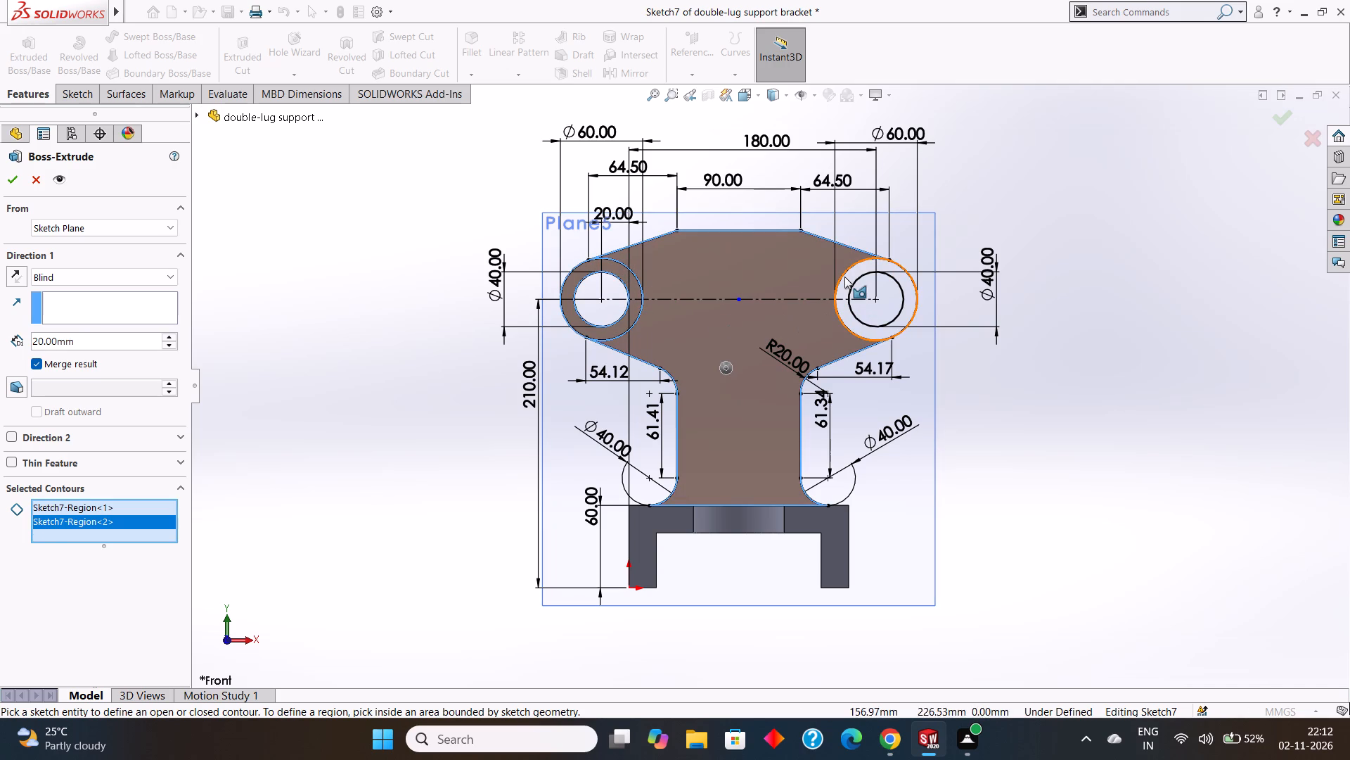
{"action": "left_click", "coordinate": [844, 277]}
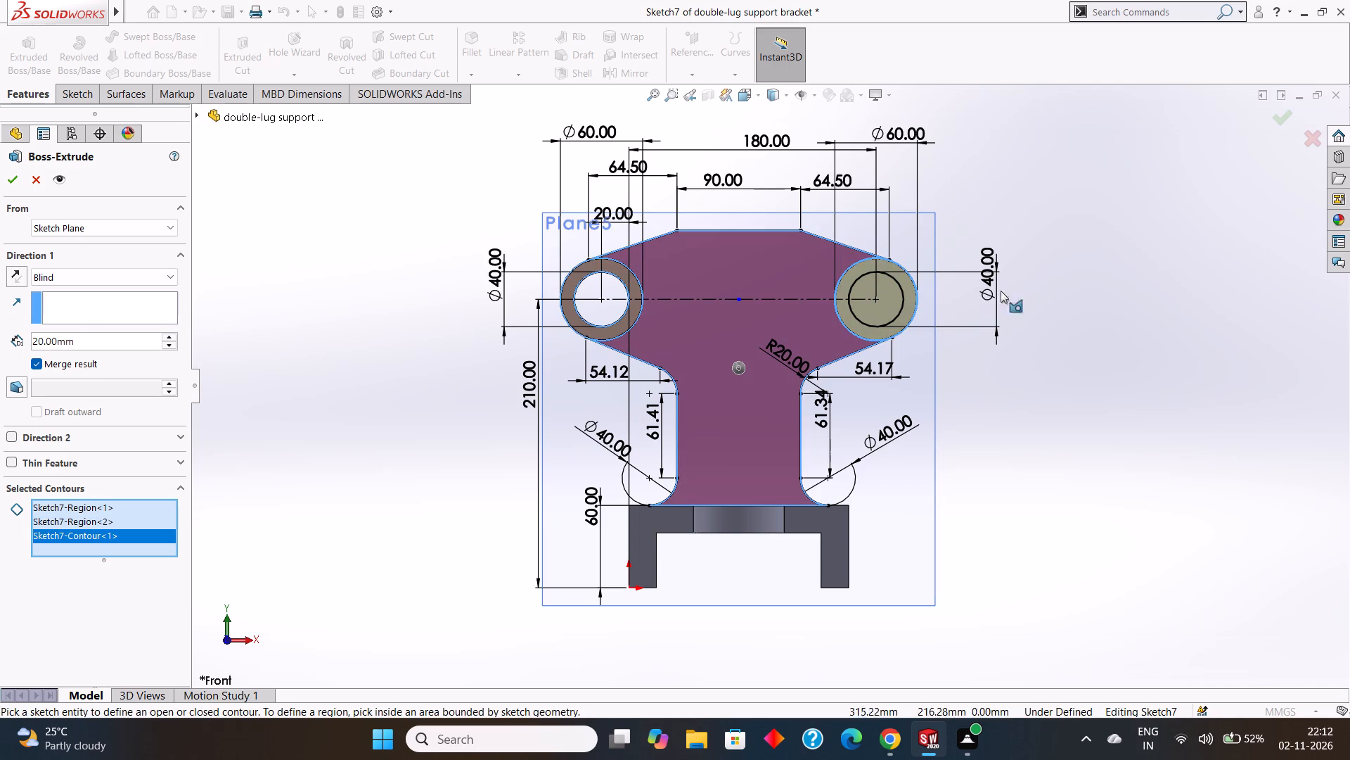
{"action": "left_click", "coordinate": [850, 276]}
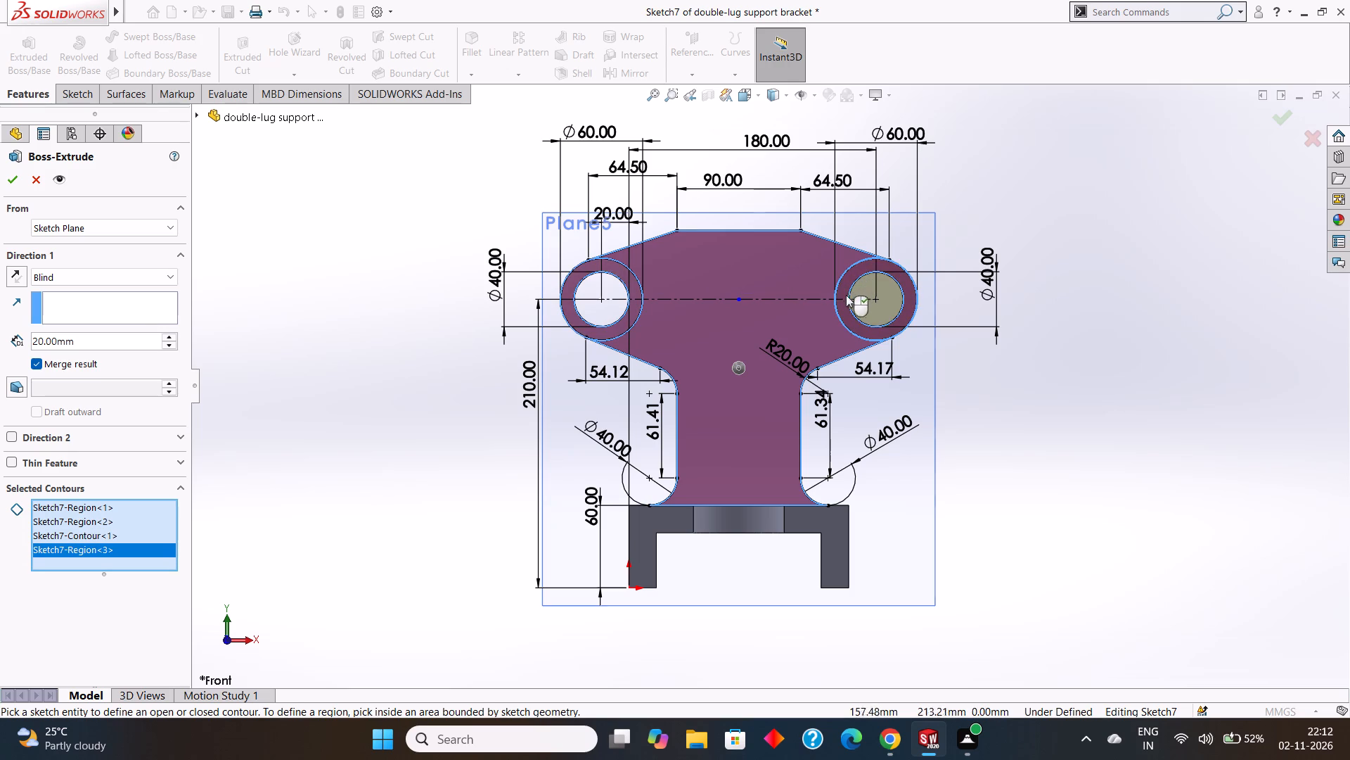
{"action": "left_click", "coordinate": [884, 293]}
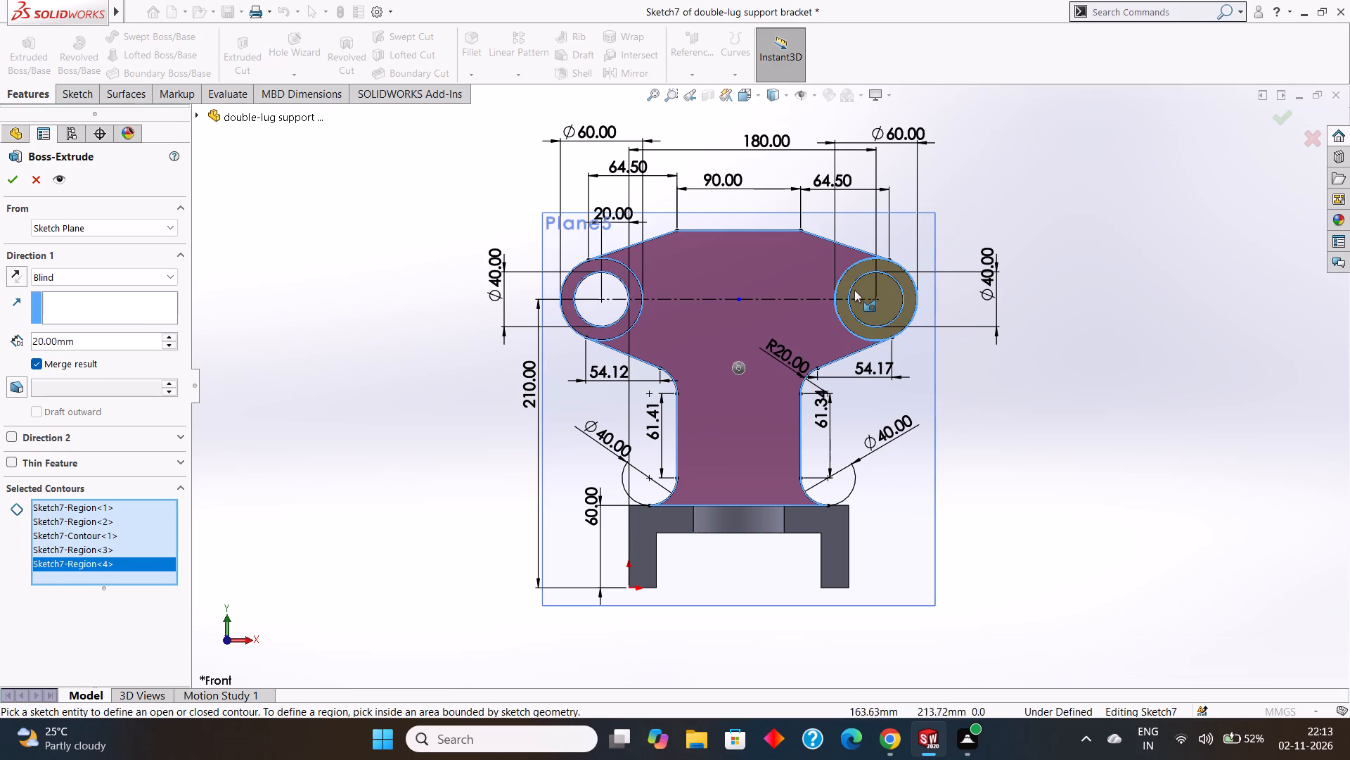
{"action": "left_click", "coordinate": [856, 273]}
{"action": "left_click", "coordinate": [1057, 289]}
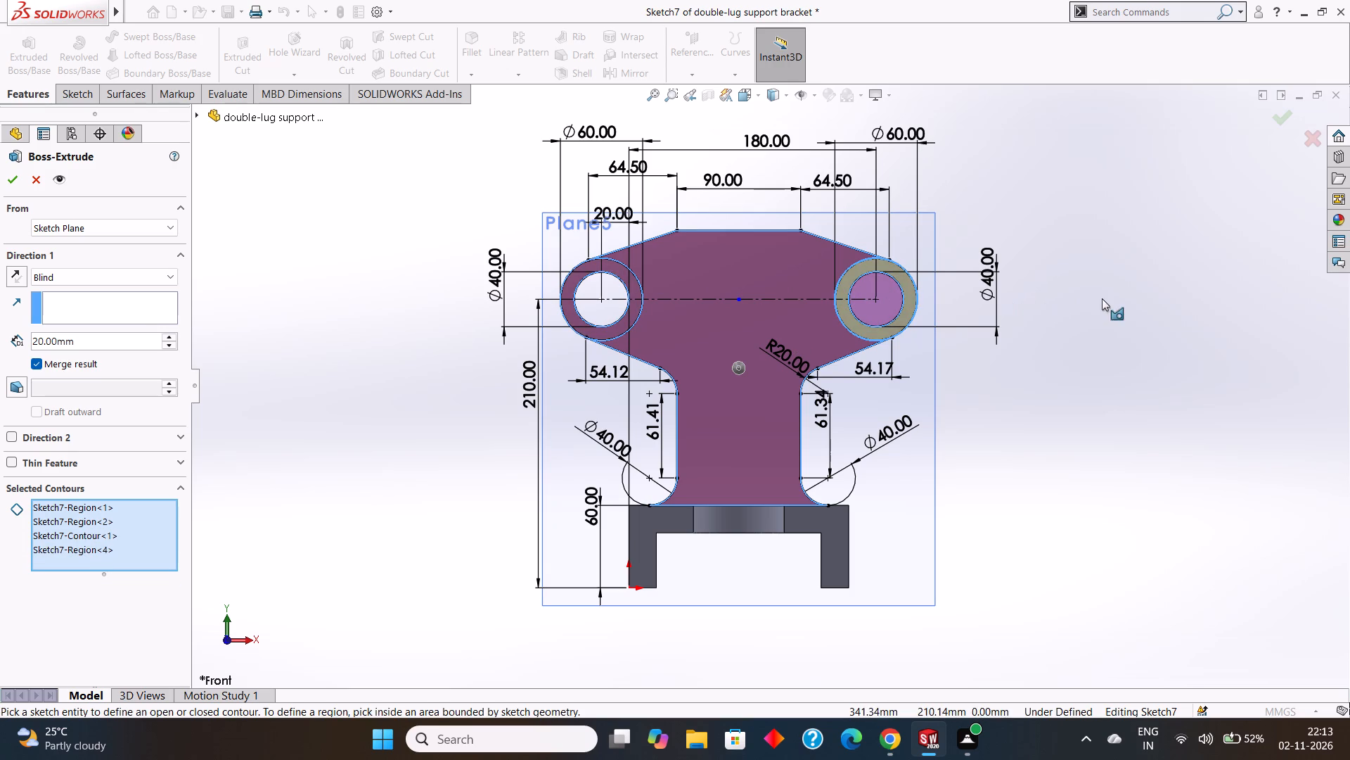
Inspect the lug's boss extrusion preview from several angles, checking its direction, side bosses and contact with the base.
{"action": "middle_click_drag", "start_coordinate": [1102, 298], "coordinate": [998, 331]}
{"action": "middle_click_drag", "start_coordinate": [1006, 321], "coordinate": [1071, 349]}
{"action": "middle_click_drag", "start_coordinate": [1077, 327], "coordinate": [1022, 460]}
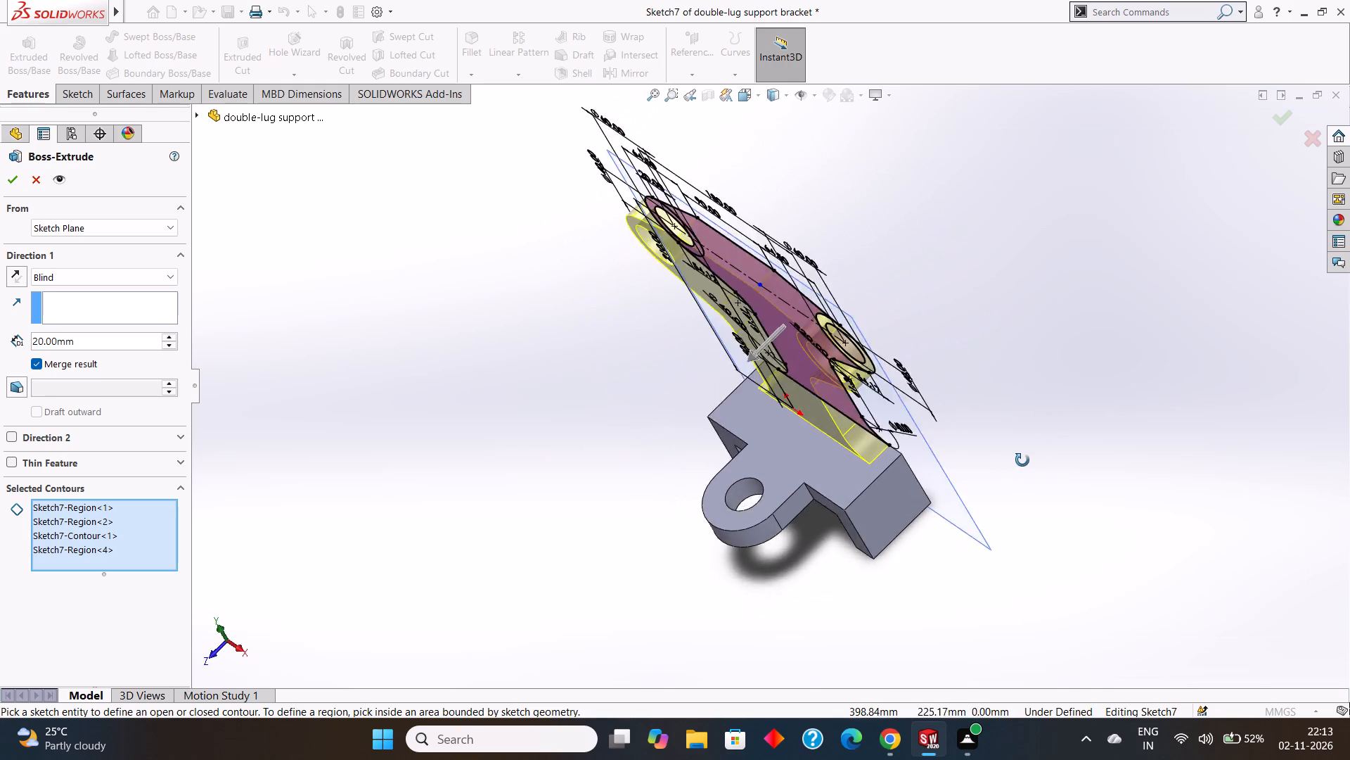
{"action": "middle_click_drag", "start_coordinate": [1022, 460], "coordinate": [1038, 418]}
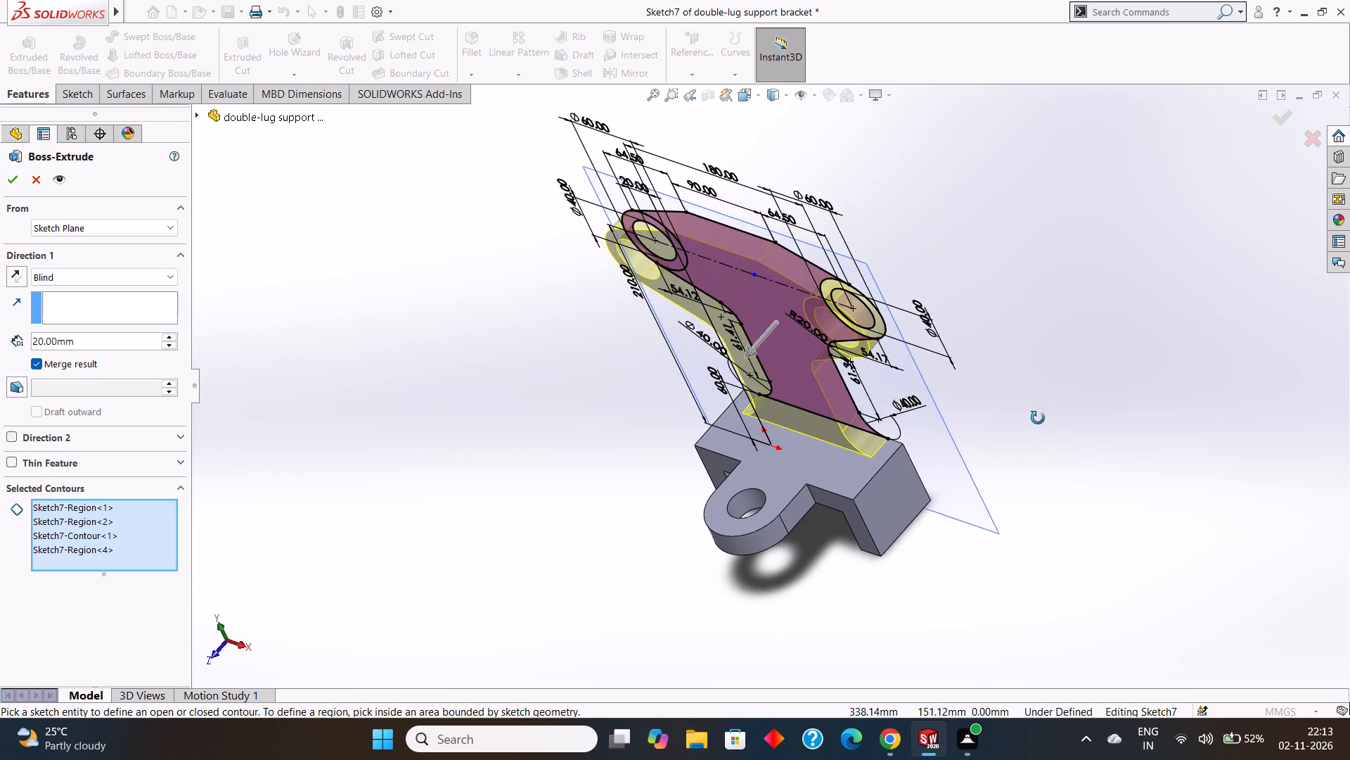
{"action": "middle_click_drag", "start_coordinate": [1038, 418], "coordinate": [1044, 422]}
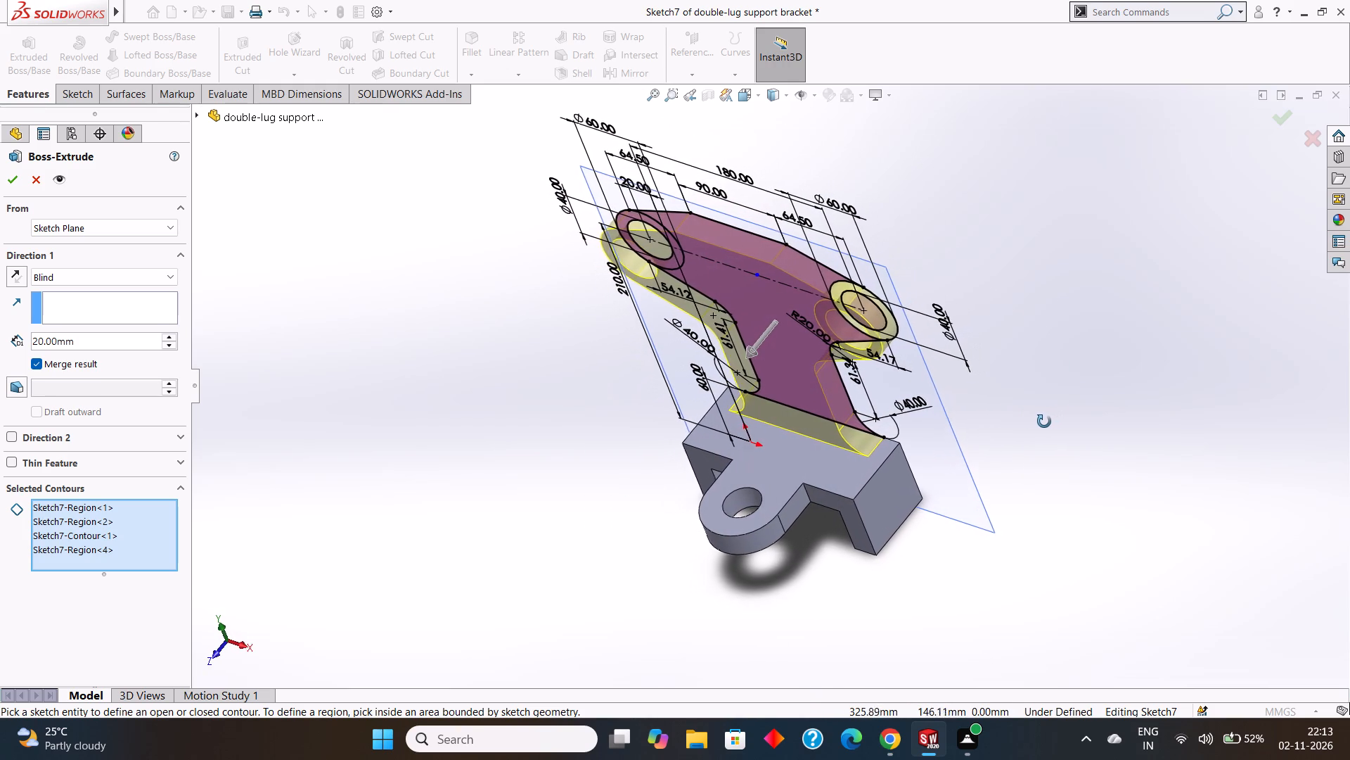
{"action": "middle_click_drag", "start_coordinate": [1044, 422], "coordinate": [1053, 419]}
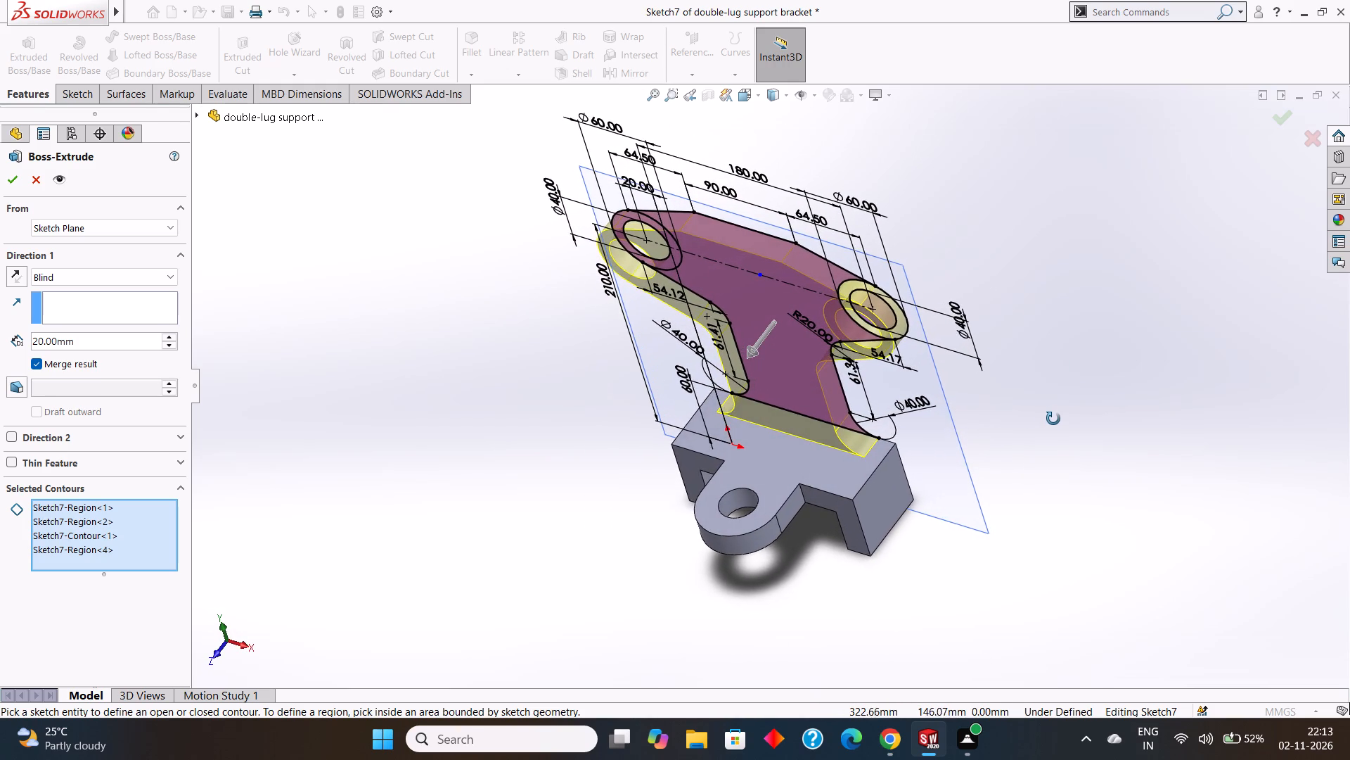
{"action": "middle_click_drag", "start_coordinate": [1053, 419], "coordinate": [1060, 417]}
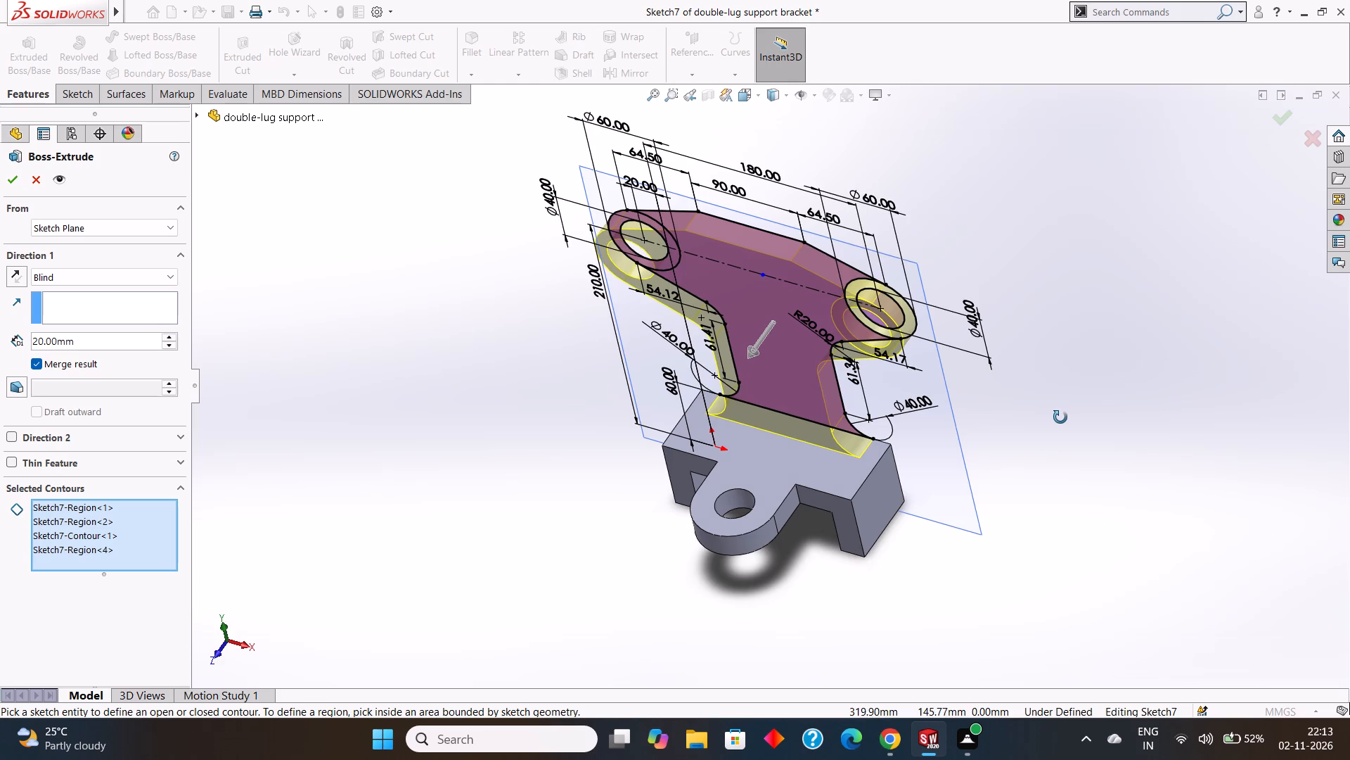
{"action": "middle_click_drag", "start_coordinate": [1060, 417], "coordinate": [1068, 417]}
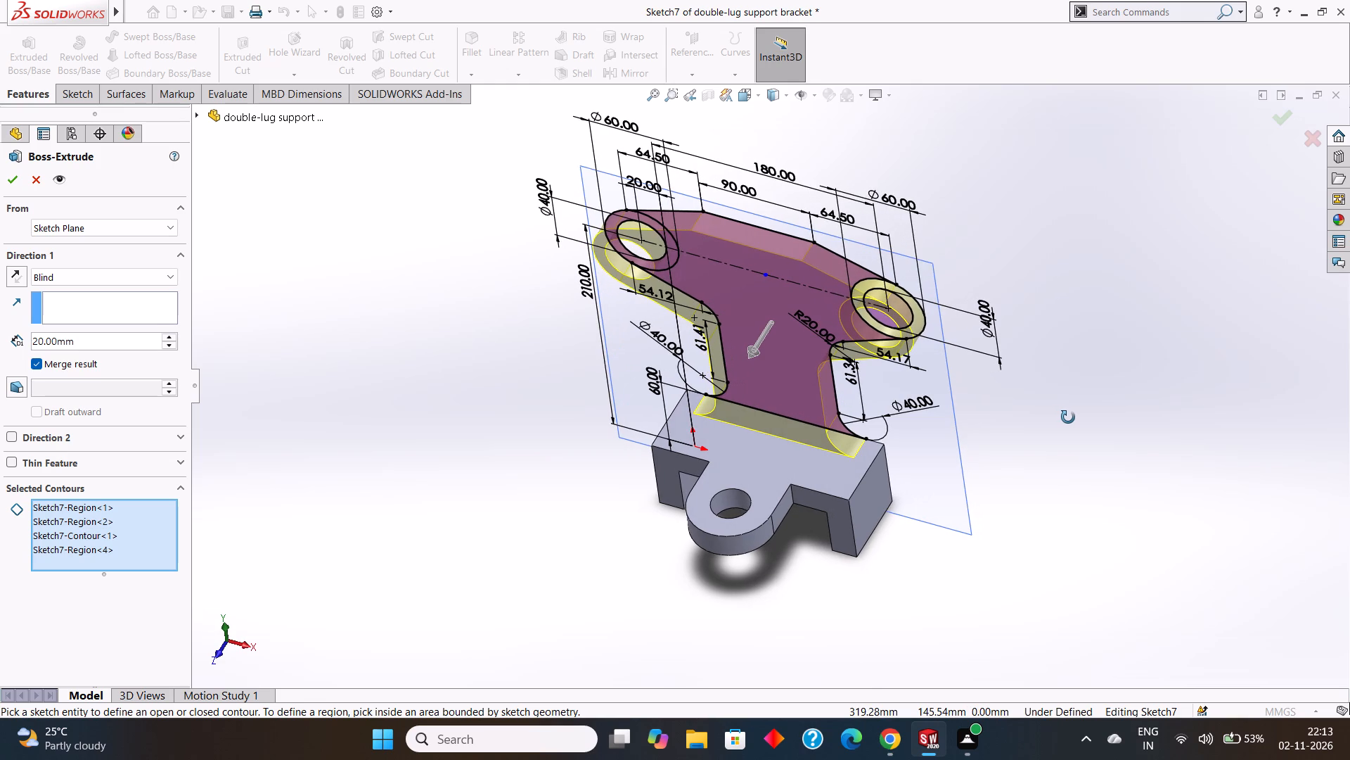
{"action": "middle_click_drag", "start_coordinate": [1068, 417], "coordinate": [1046, 419]}
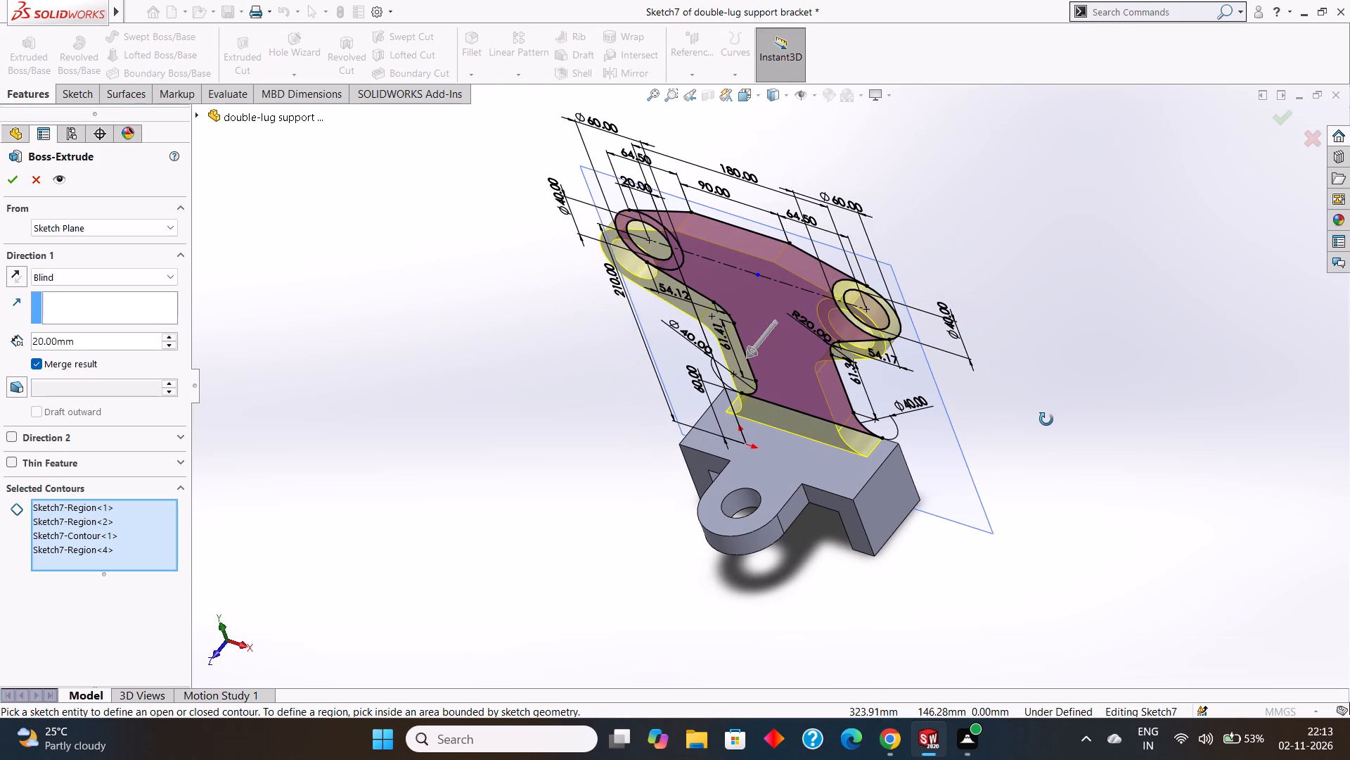
{"action": "middle_click_drag", "start_coordinate": [1046, 419], "coordinate": [1072, 418]}
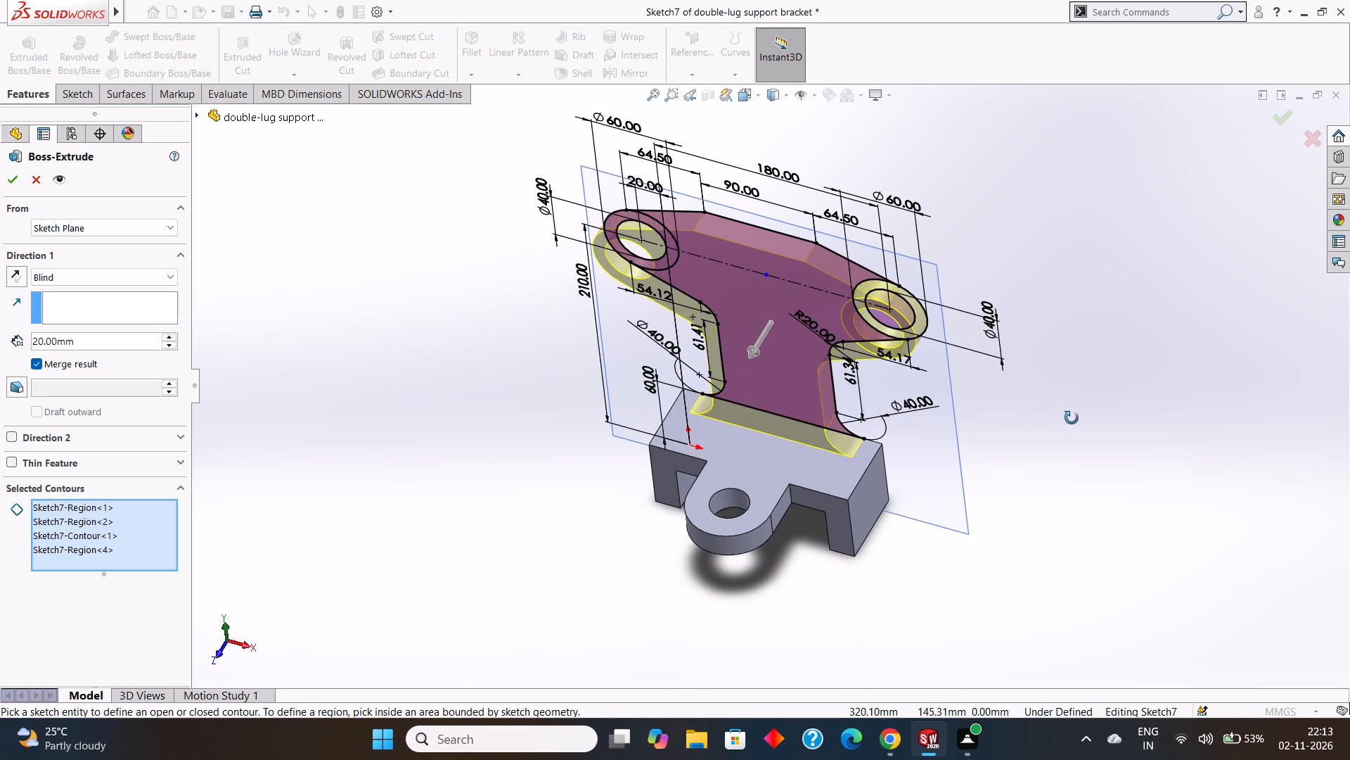
{"action": "middle_click_drag", "start_coordinate": [1072, 418], "coordinate": [1036, 418]}
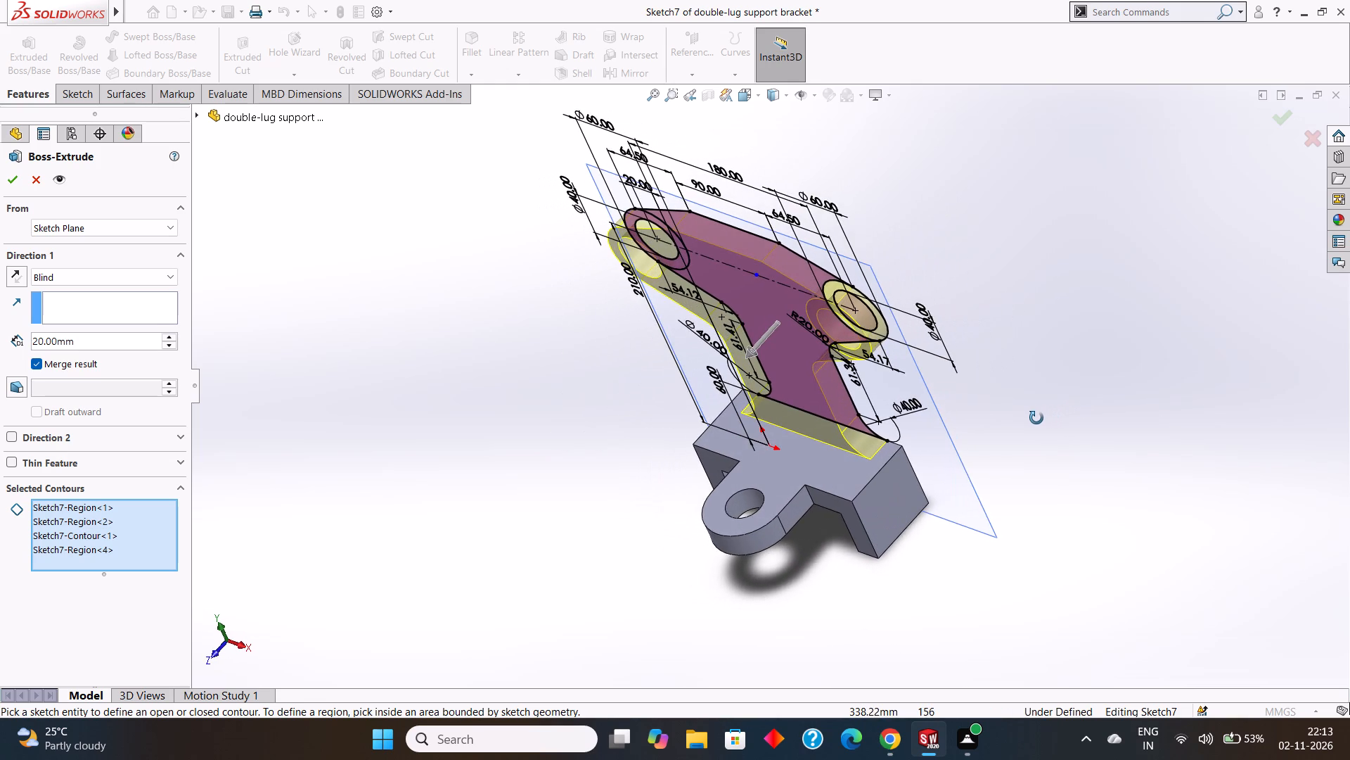
{"action": "middle_click_drag", "start_coordinate": [1036, 418], "coordinate": [1025, 424]}
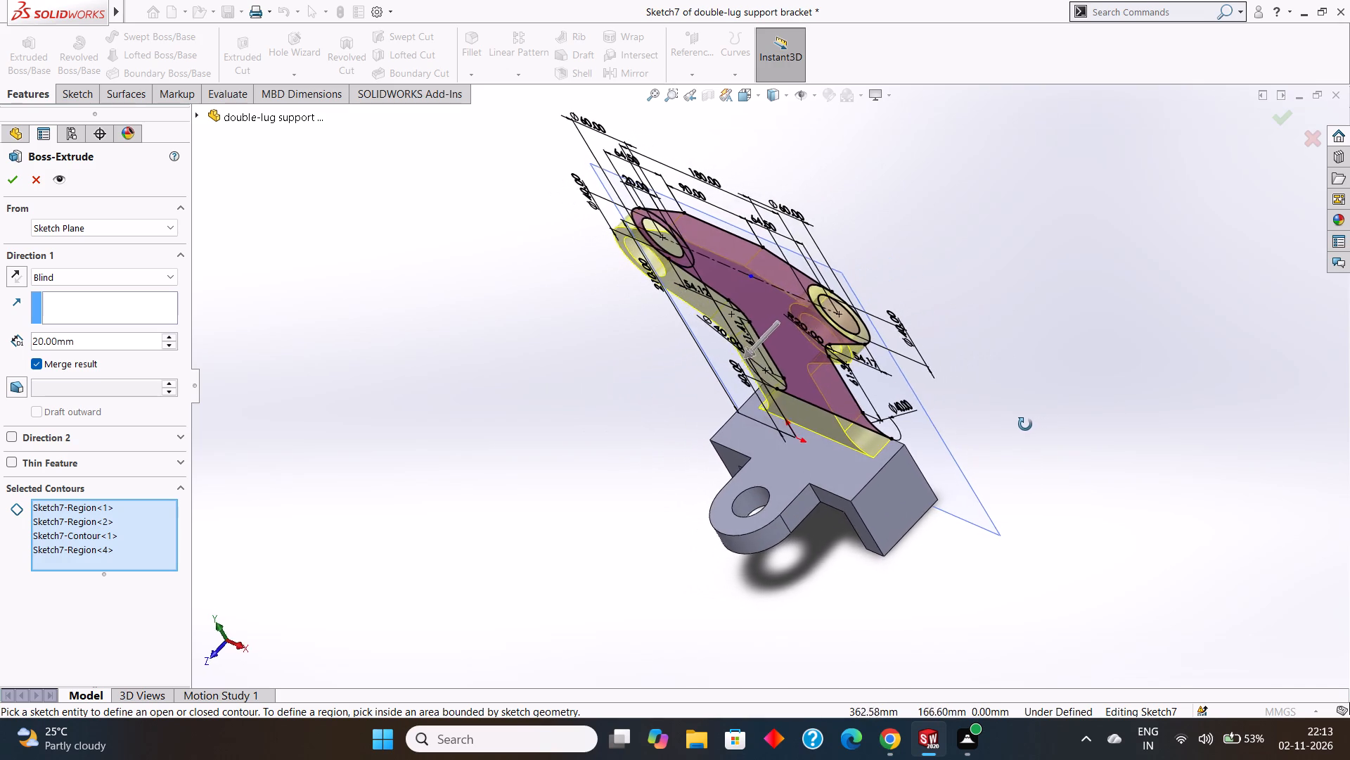
{"action": "middle_click_drag", "start_coordinate": [1025, 424], "coordinate": [1051, 418]}
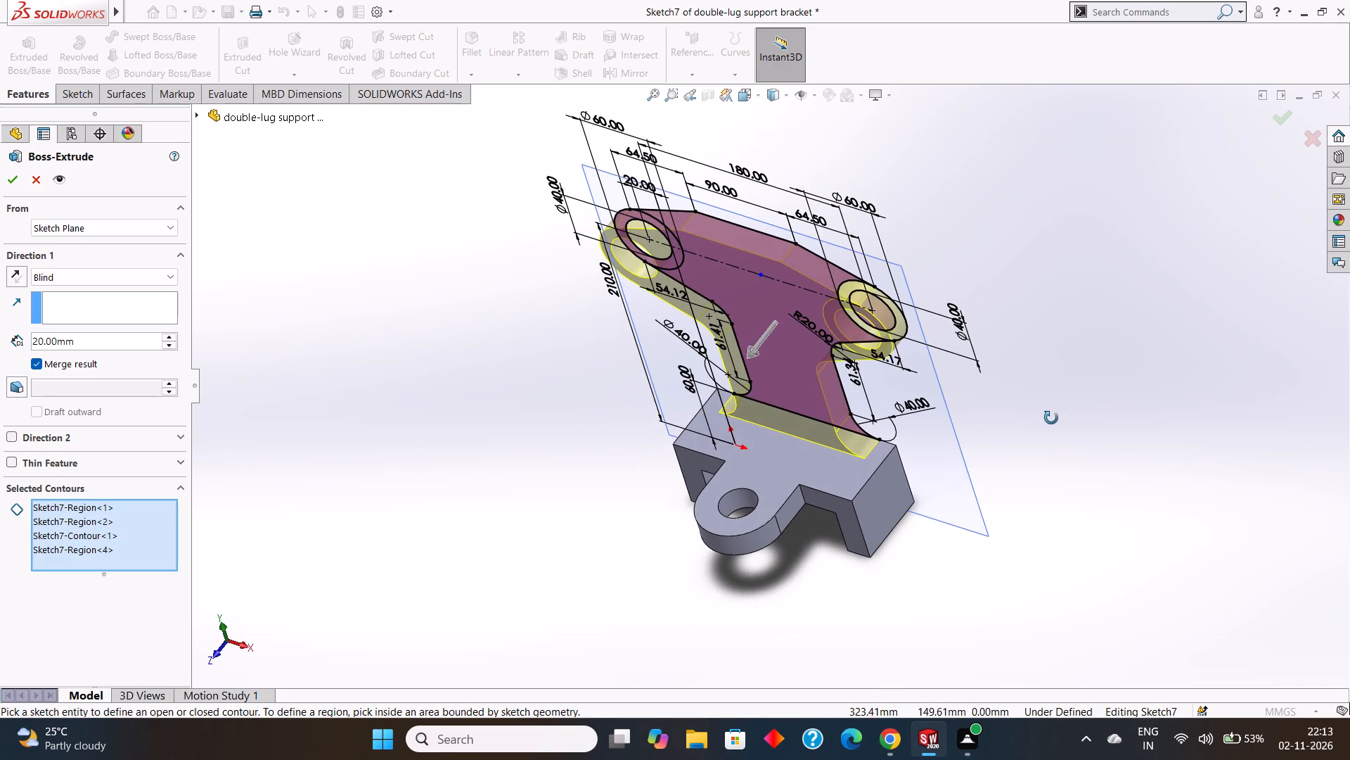
{"action": "middle_click_drag", "start_coordinate": [1051, 418], "coordinate": [1066, 423]}
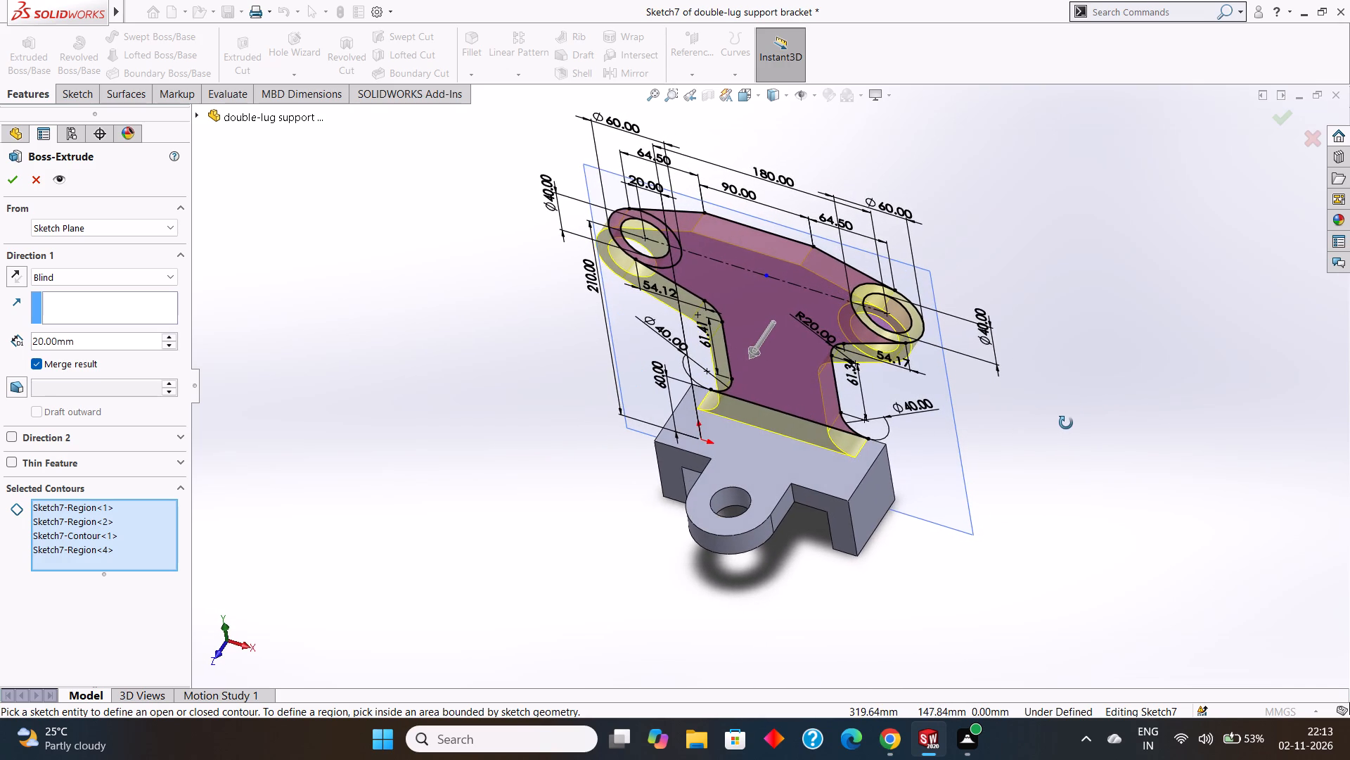
{"action": "middle_click_drag", "start_coordinate": [1066, 423], "coordinate": [1075, 420]}
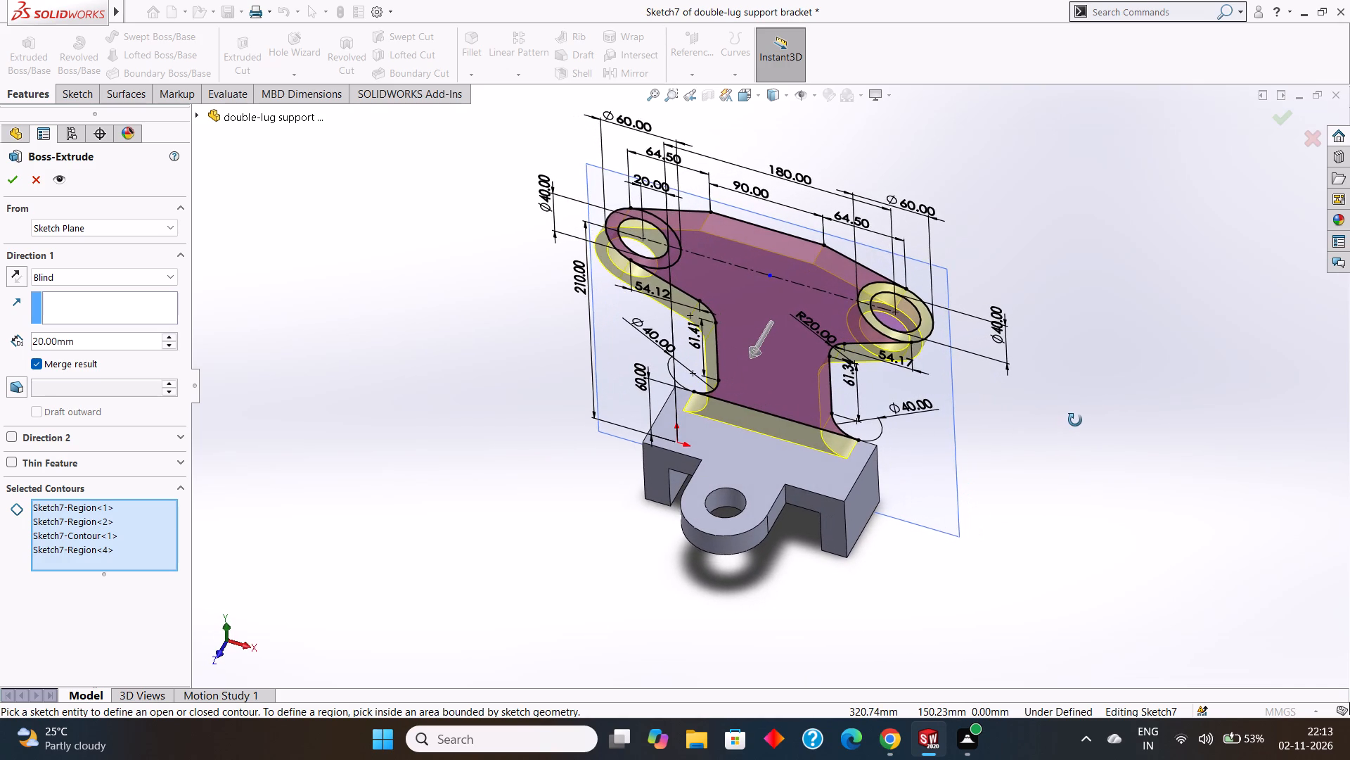
{"action": "middle_click_drag", "start_coordinate": [1075, 420], "coordinate": [1088, 413]}
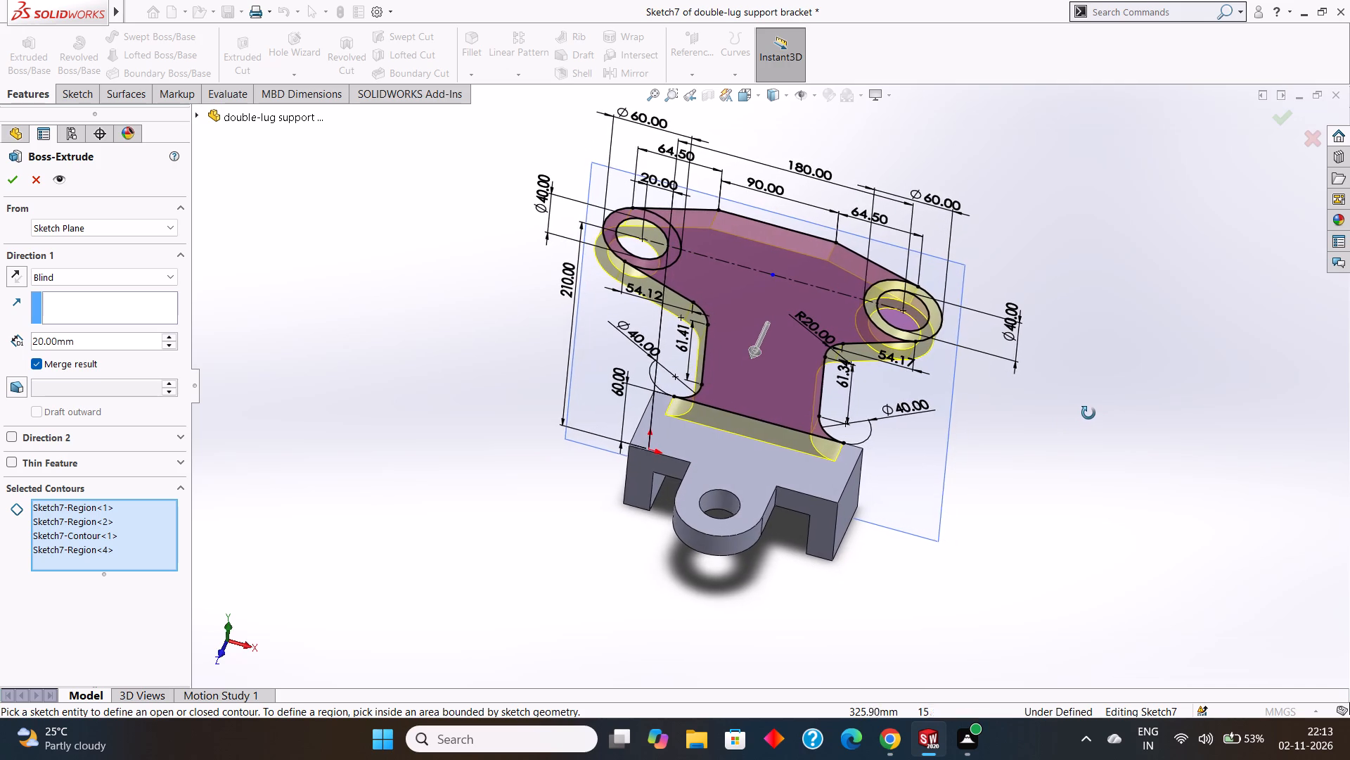
{"action": "middle_click_drag", "start_coordinate": [1088, 413], "coordinate": [1095, 407]}
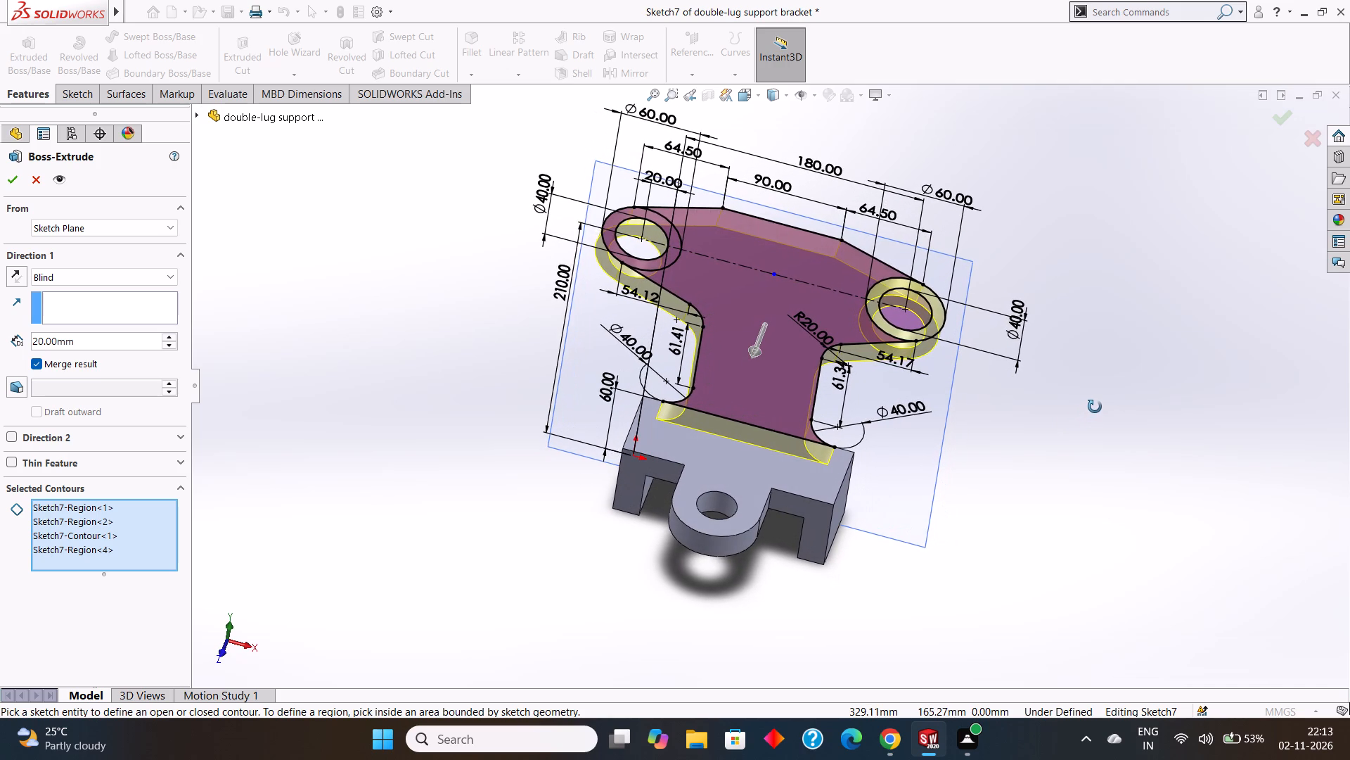
{"action": "middle_click_drag", "start_coordinate": [1095, 407], "coordinate": [1098, 388]}
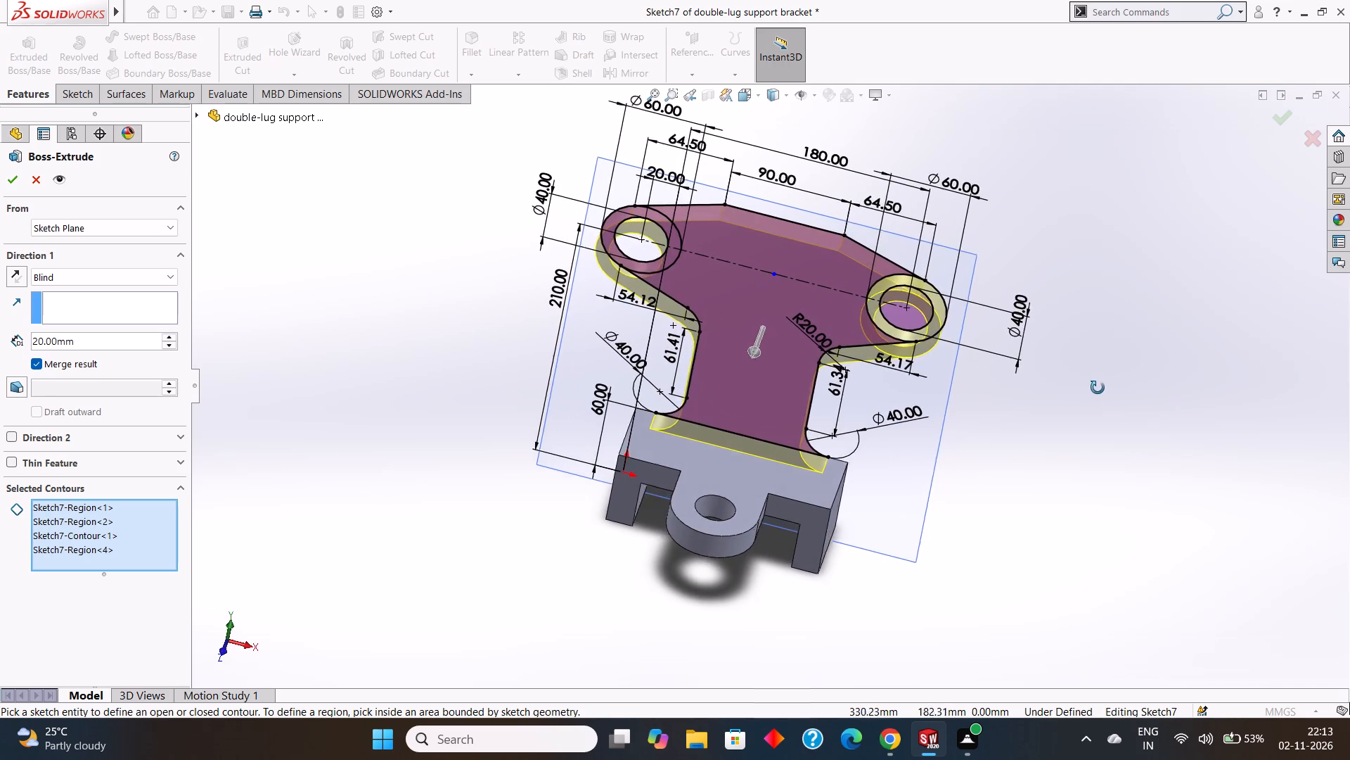
{"action": "middle_click_drag", "start_coordinate": [1098, 388], "coordinate": [1095, 389]}
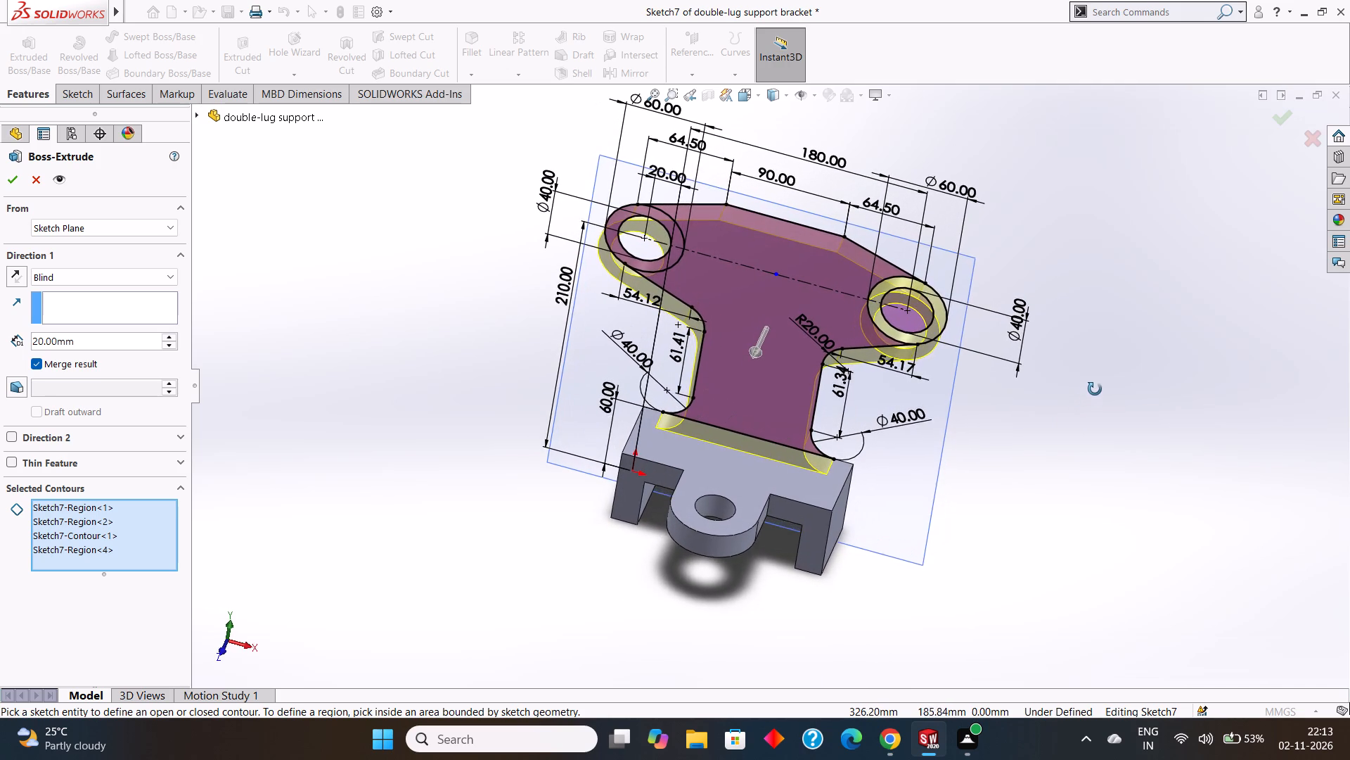
{"action": "middle_click_drag", "start_coordinate": [1095, 389], "coordinate": [1092, 387]}
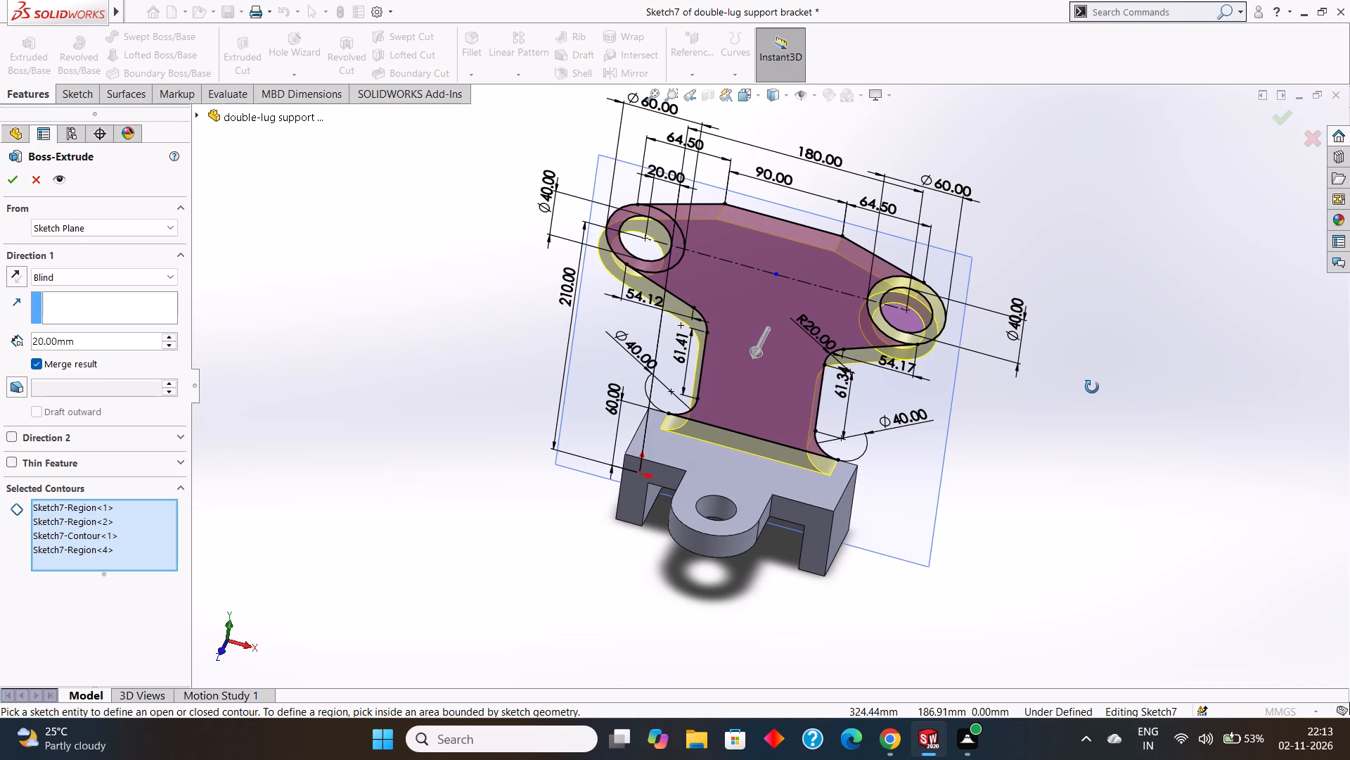
{"action": "middle_click_drag", "start_coordinate": [1092, 387], "coordinate": [1095, 386]}
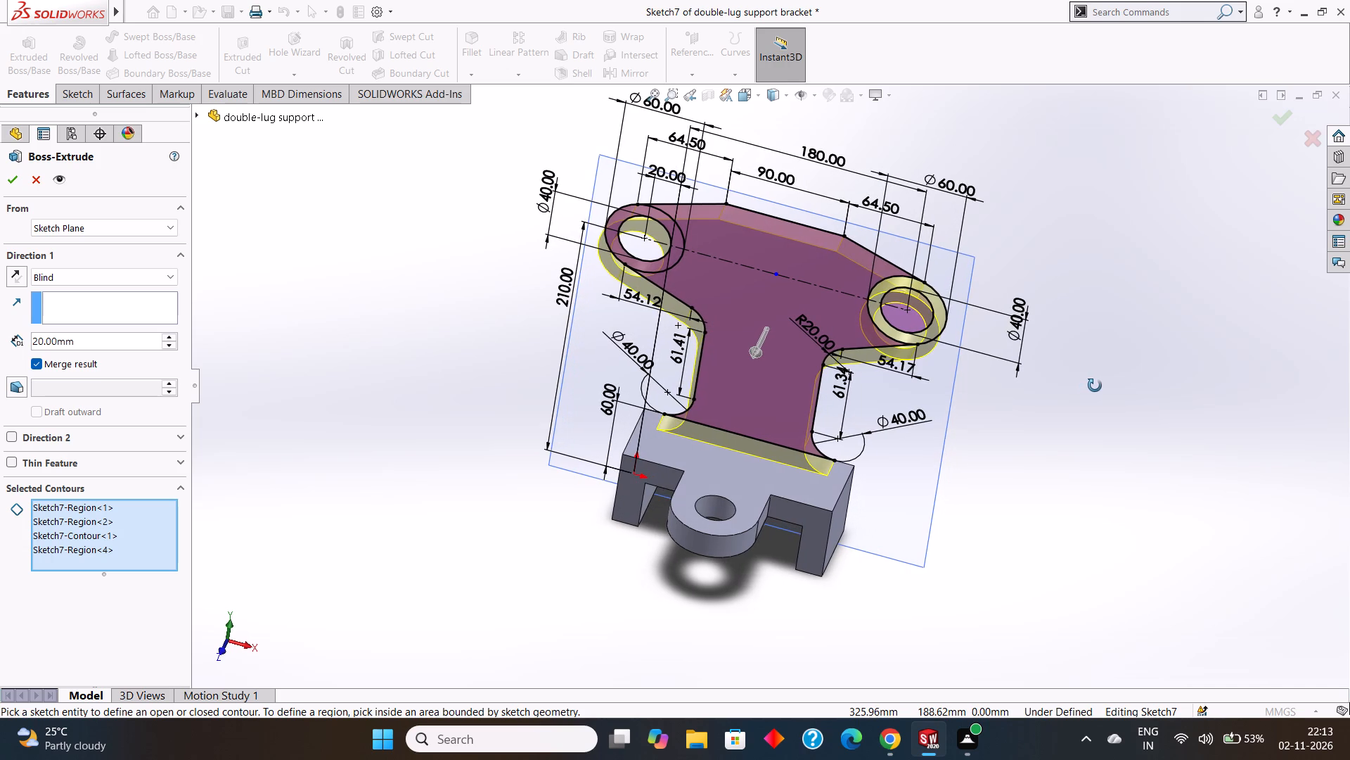
{"action": "middle_click_drag", "start_coordinate": [1095, 386], "coordinate": [1087, 399]}
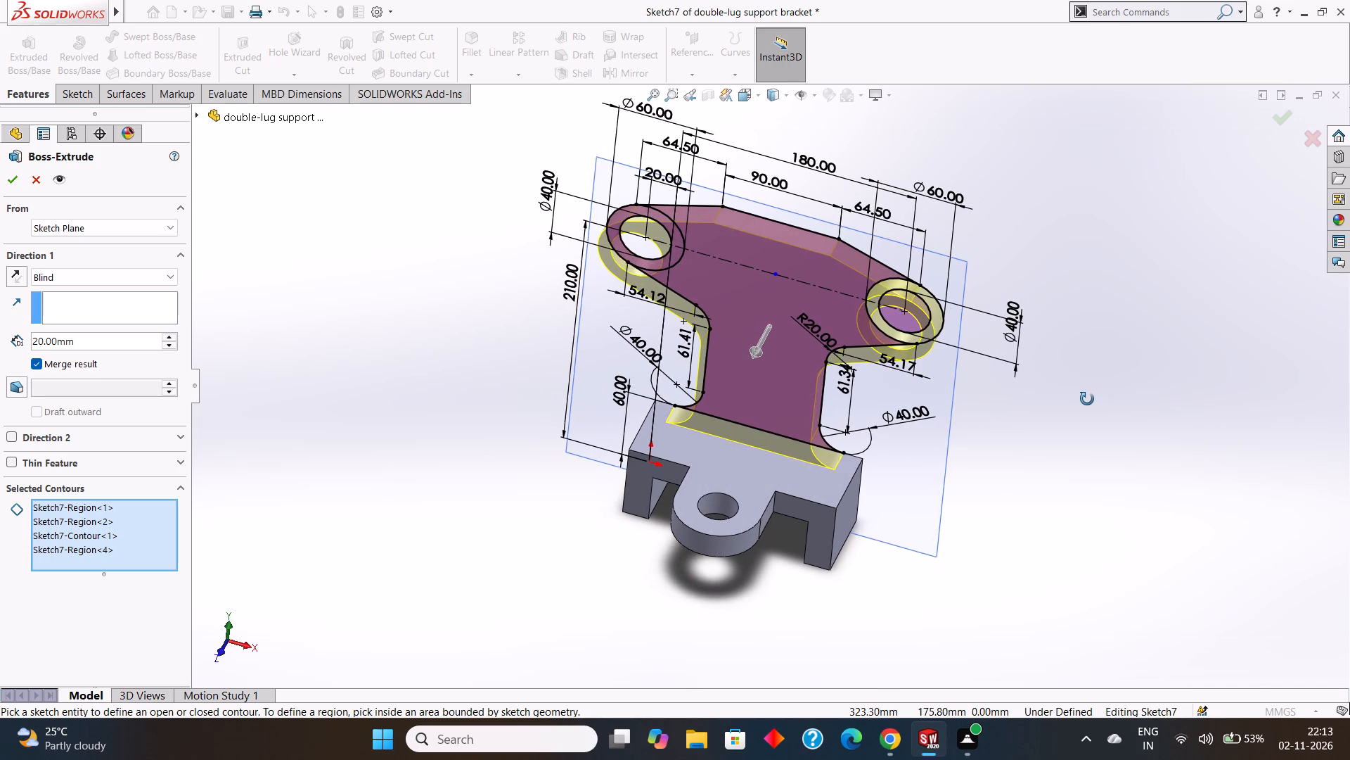
{"action": "middle_click_drag", "start_coordinate": [1087, 399], "coordinate": [1084, 398]}
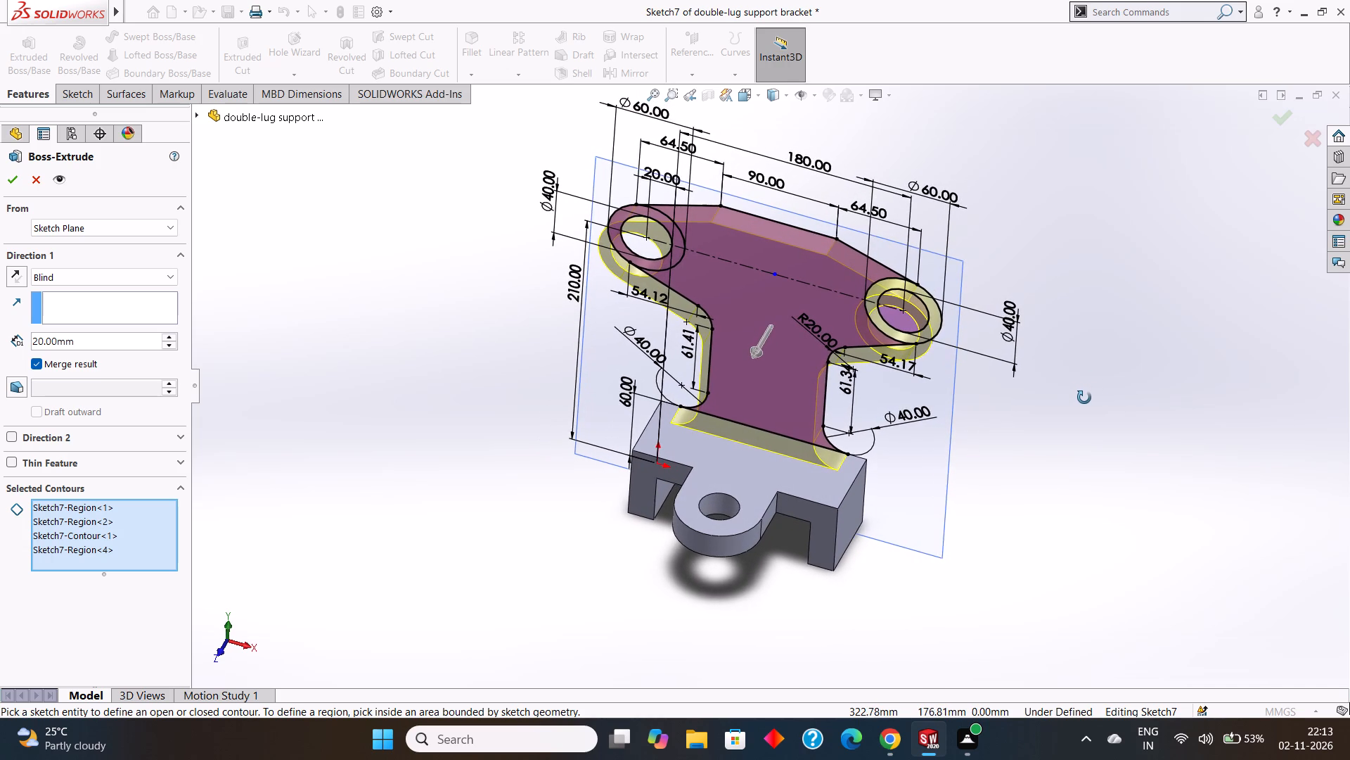
{"action": "middle_click_drag", "start_coordinate": [1084, 398], "coordinate": [1087, 398]}
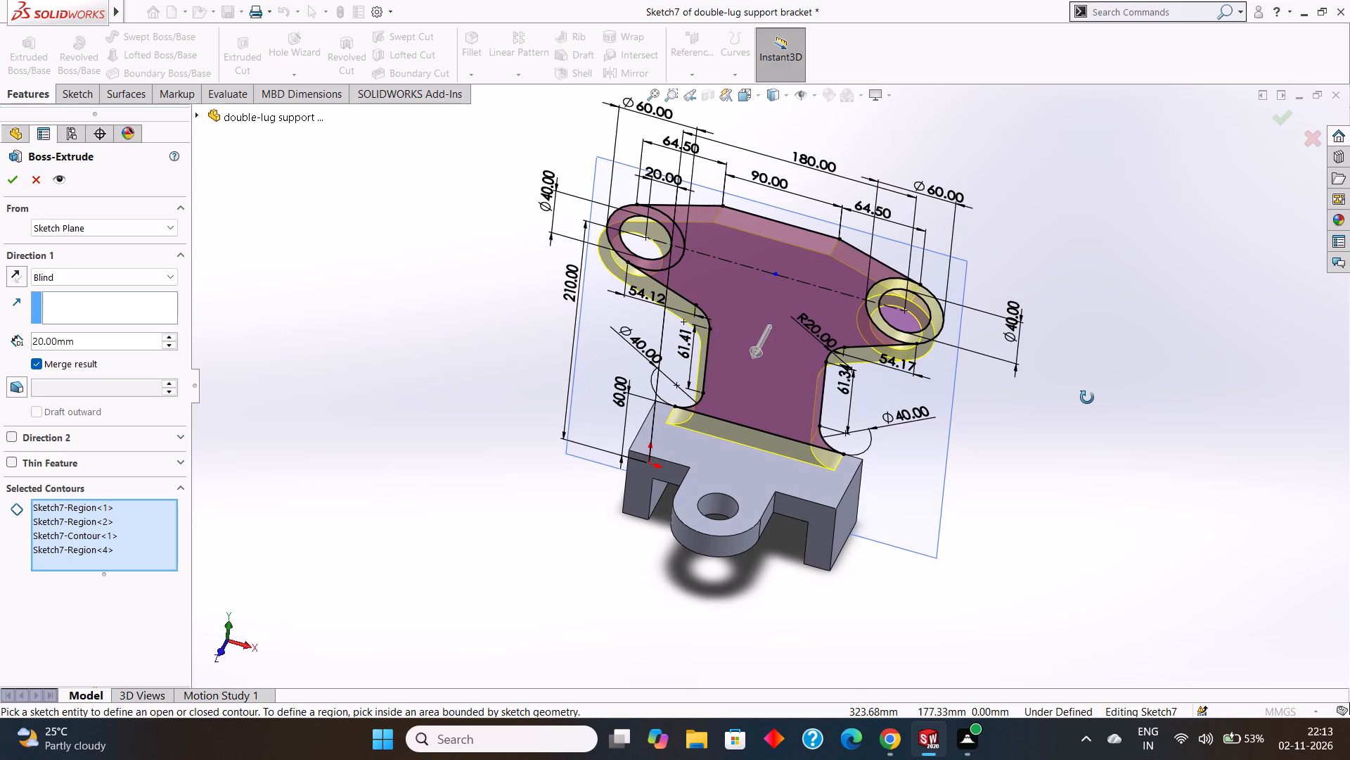
{"action": "middle_click_drag", "start_coordinate": [1087, 398], "coordinate": [1092, 400]}
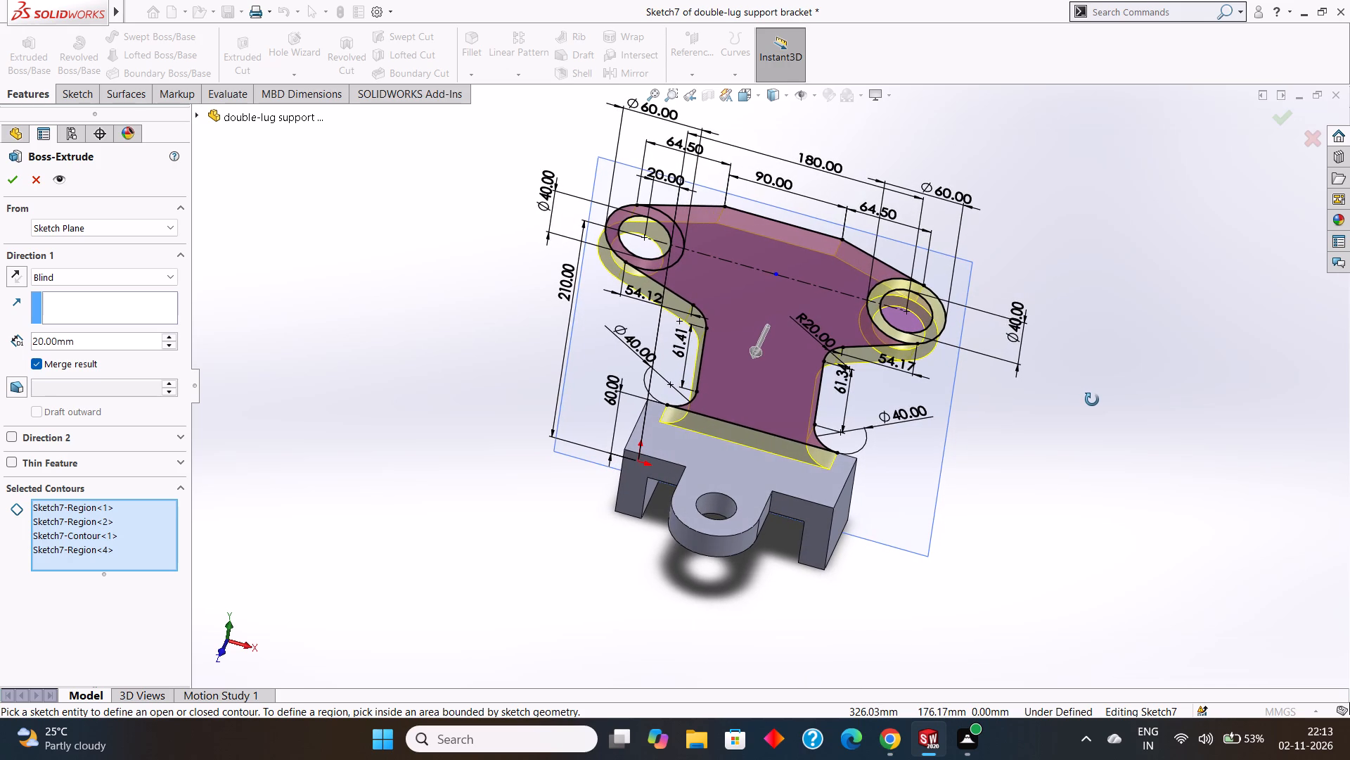
{"action": "middle_click_drag", "start_coordinate": [1092, 400], "coordinate": [1093, 400]}
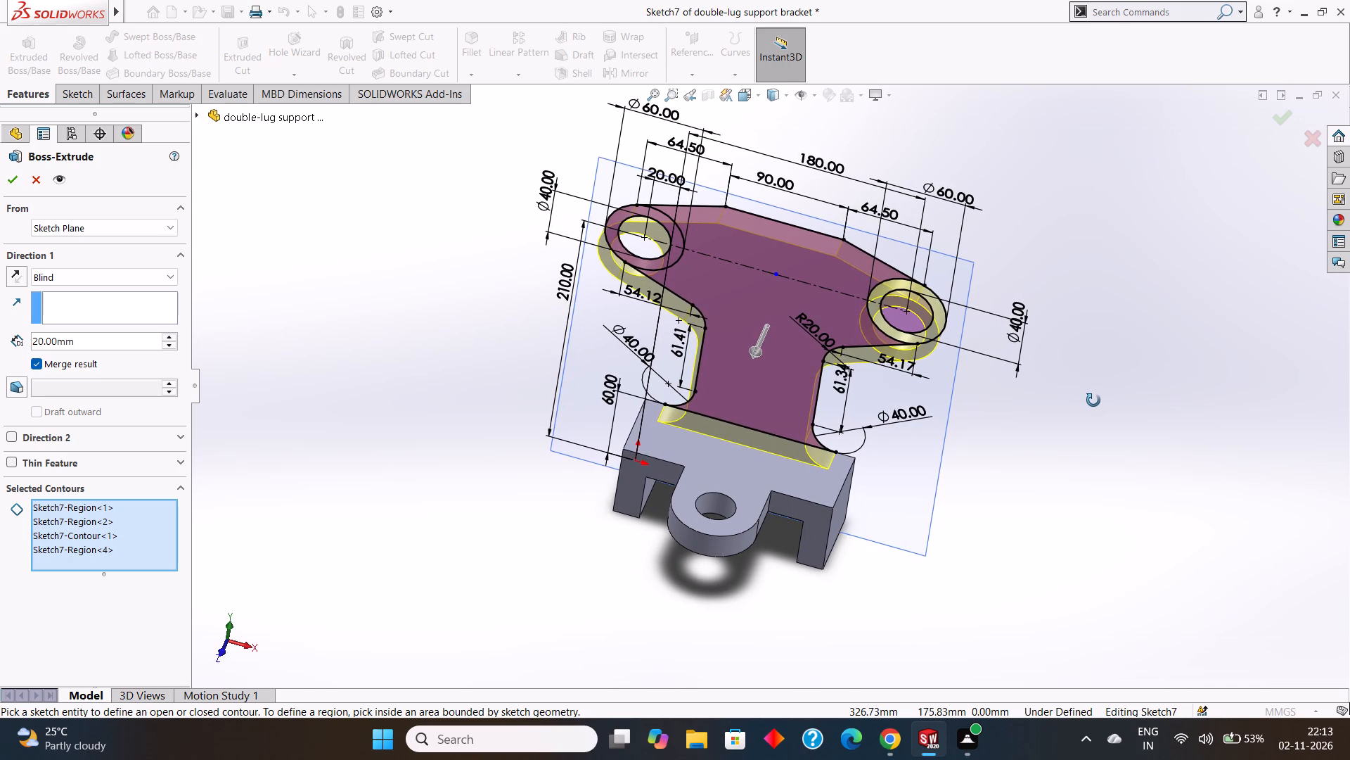
{"action": "middle_click_drag", "start_coordinate": [1093, 400], "coordinate": [1091, 400]}
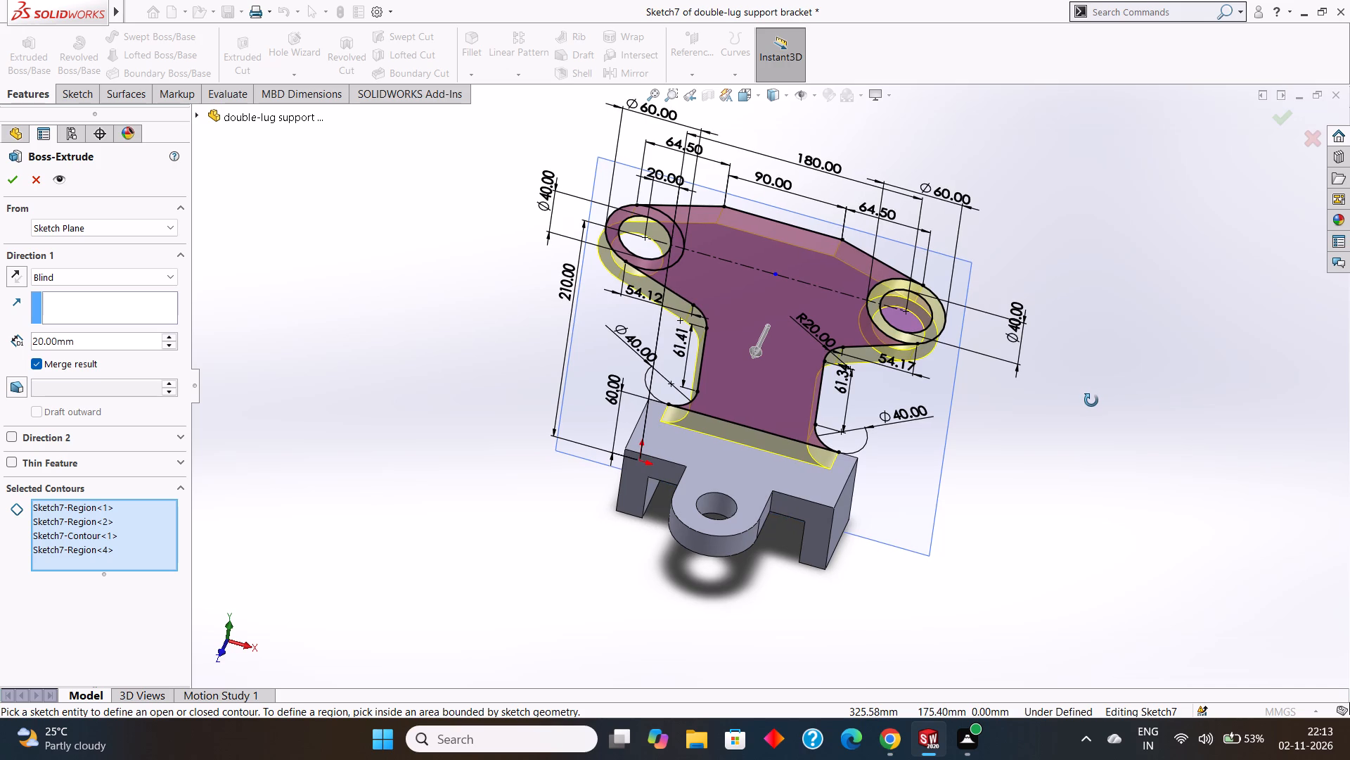
{"action": "middle_click_drag", "start_coordinate": [1091, 400], "coordinate": [1098, 398]}
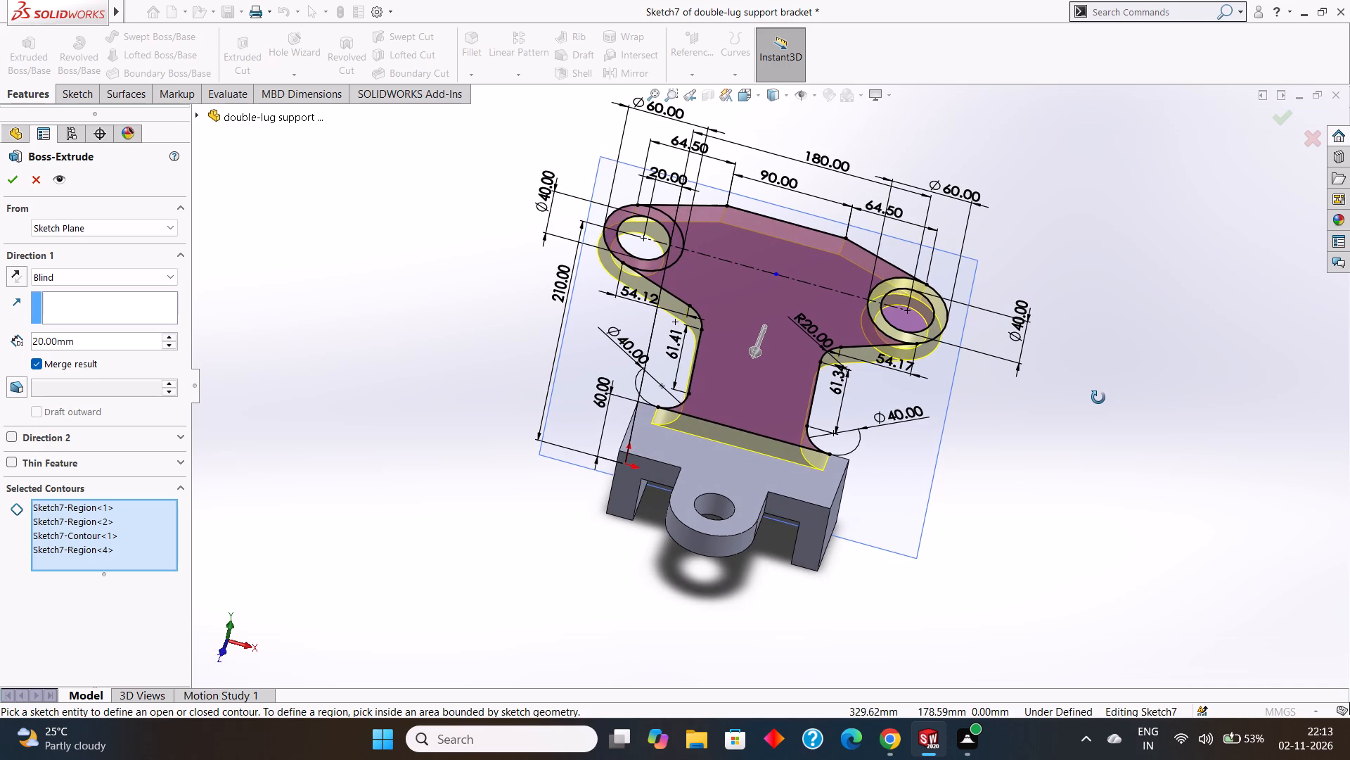
{"action": "middle_click_drag", "start_coordinate": [1098, 398], "coordinate": [1104, 403]}
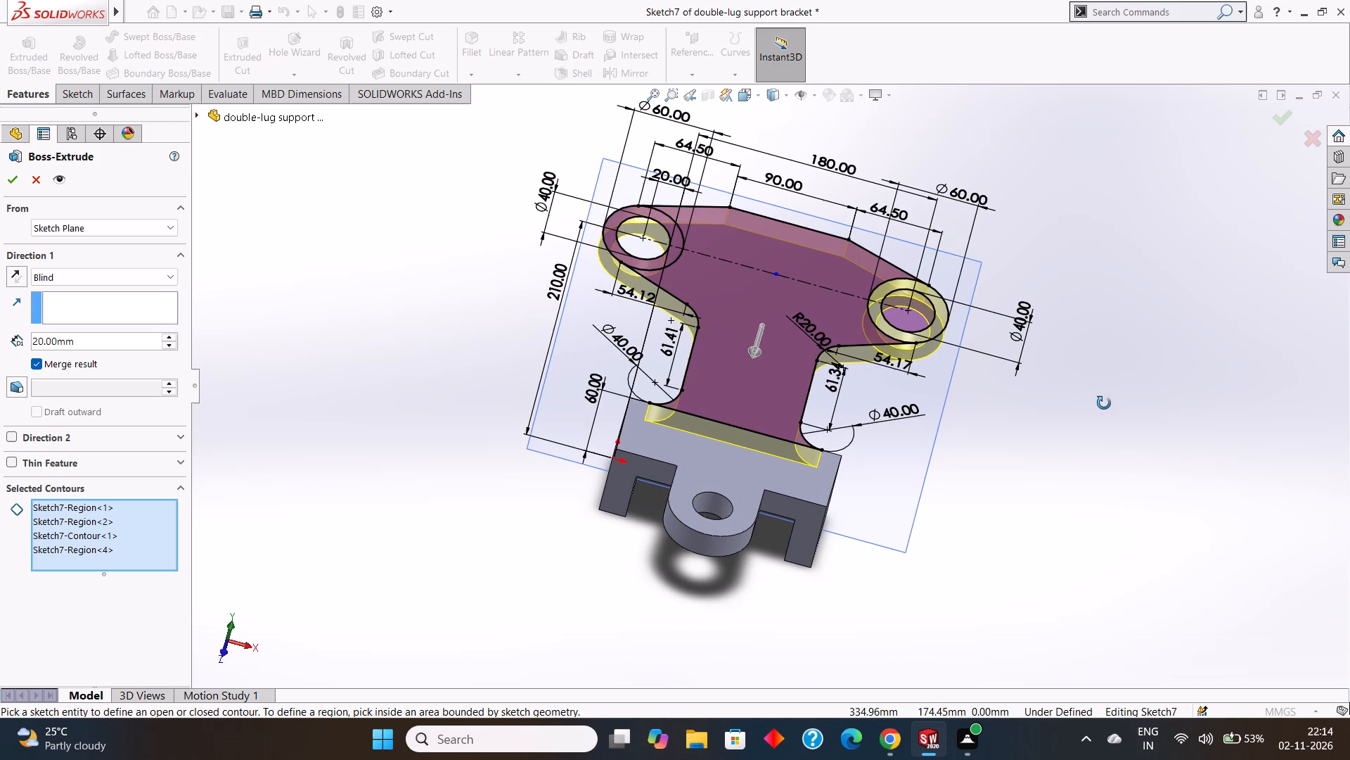
{"action": "middle_click_drag", "start_coordinate": [1104, 403], "coordinate": [1102, 400]}
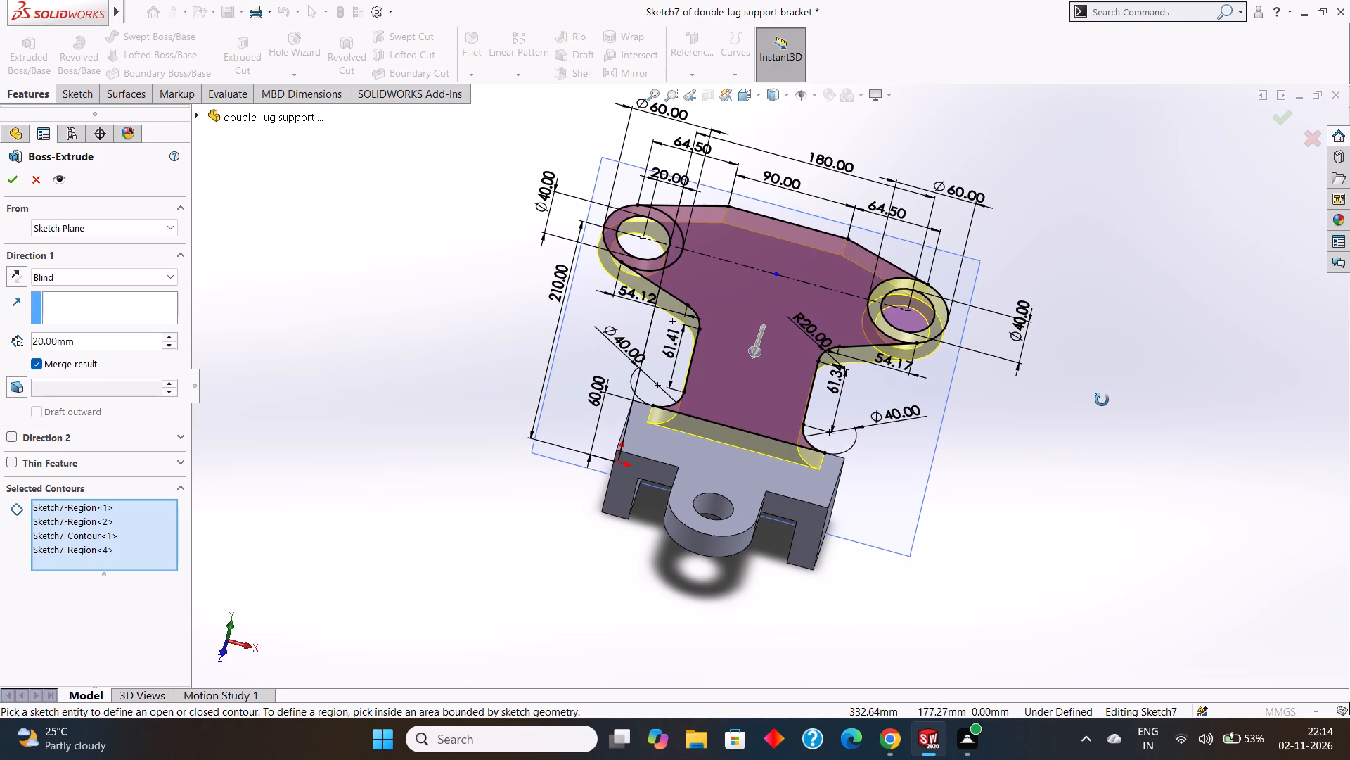
{"action": "middle_click_drag", "start_coordinate": [1102, 400], "coordinate": [1067, 386]}
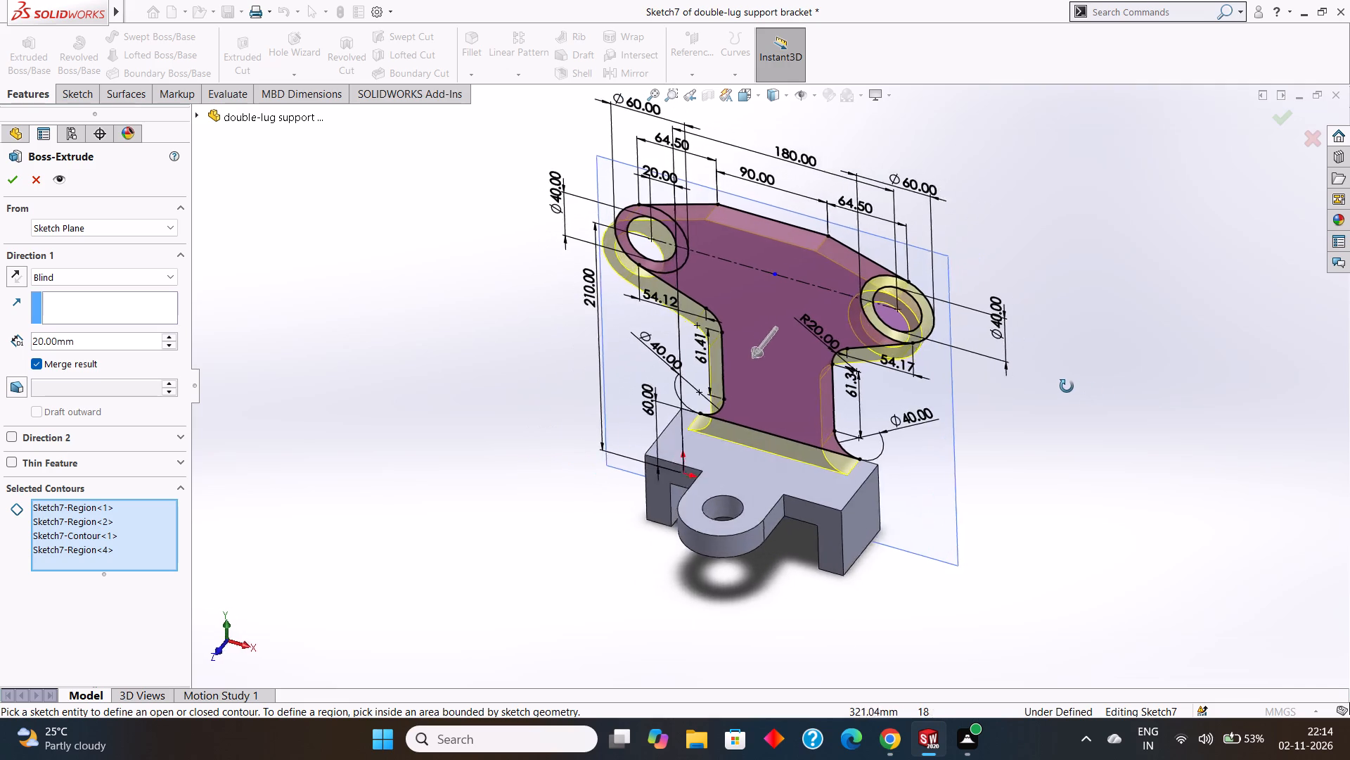
{"action": "middle_click_drag", "start_coordinate": [1067, 386], "coordinate": [1051, 394]}
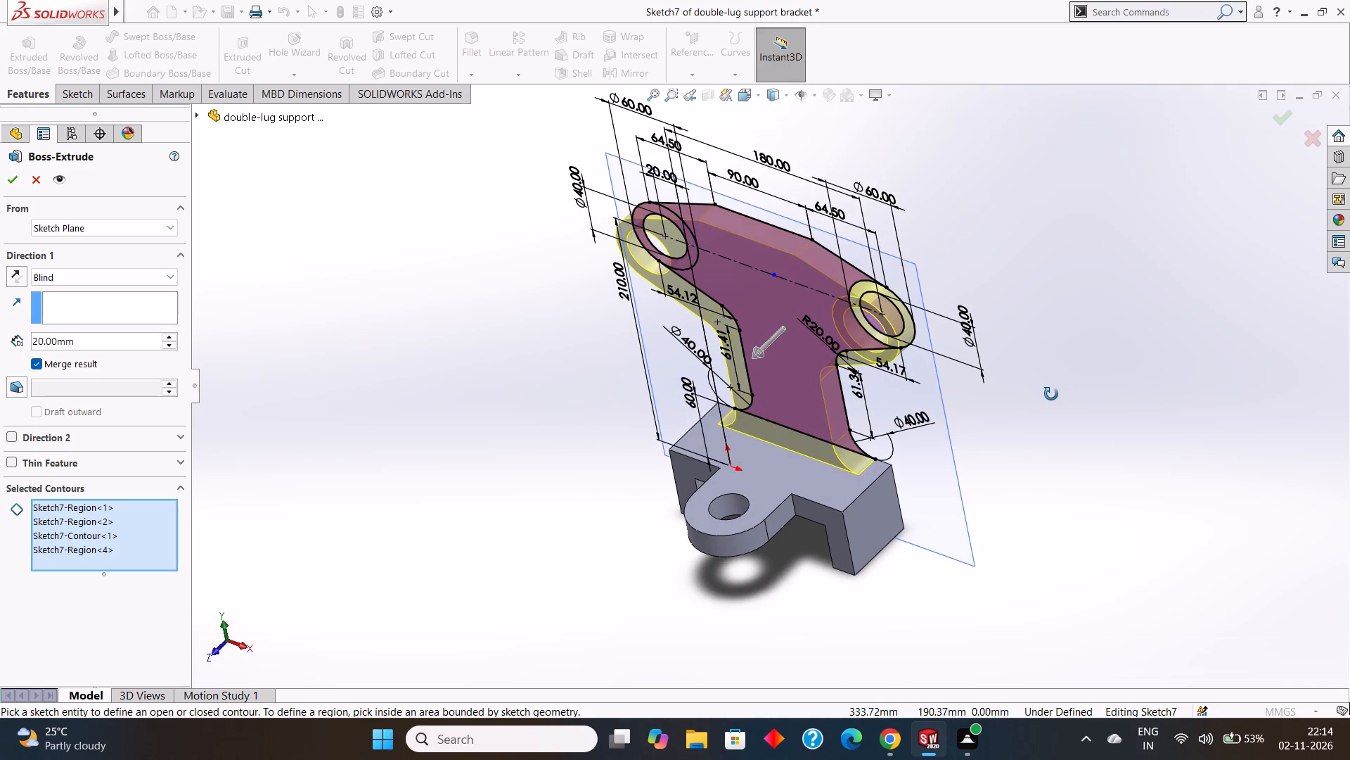
{"action": "middle_click_drag", "start_coordinate": [1051, 394], "coordinate": [1053, 395]}
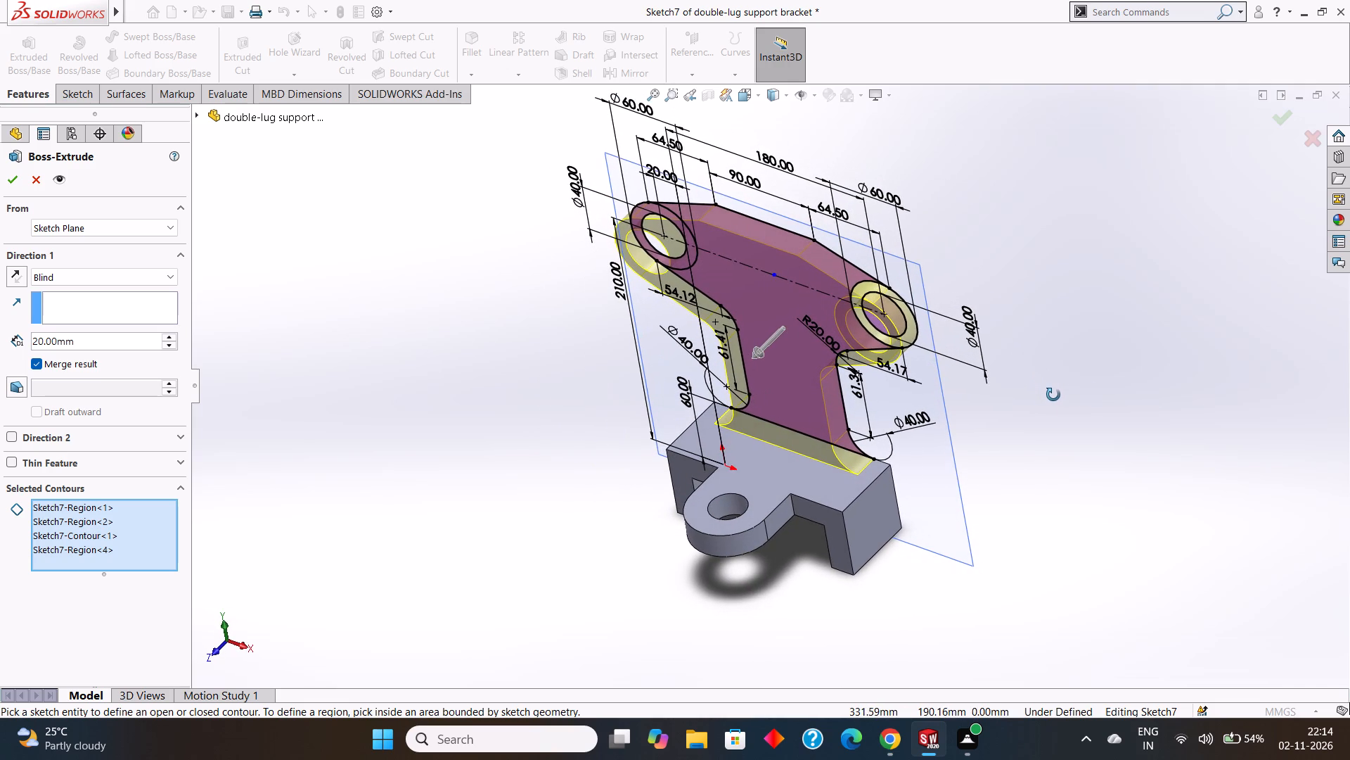
{"action": "middle_click_drag", "start_coordinate": [1053, 395], "coordinate": [1067, 398]}
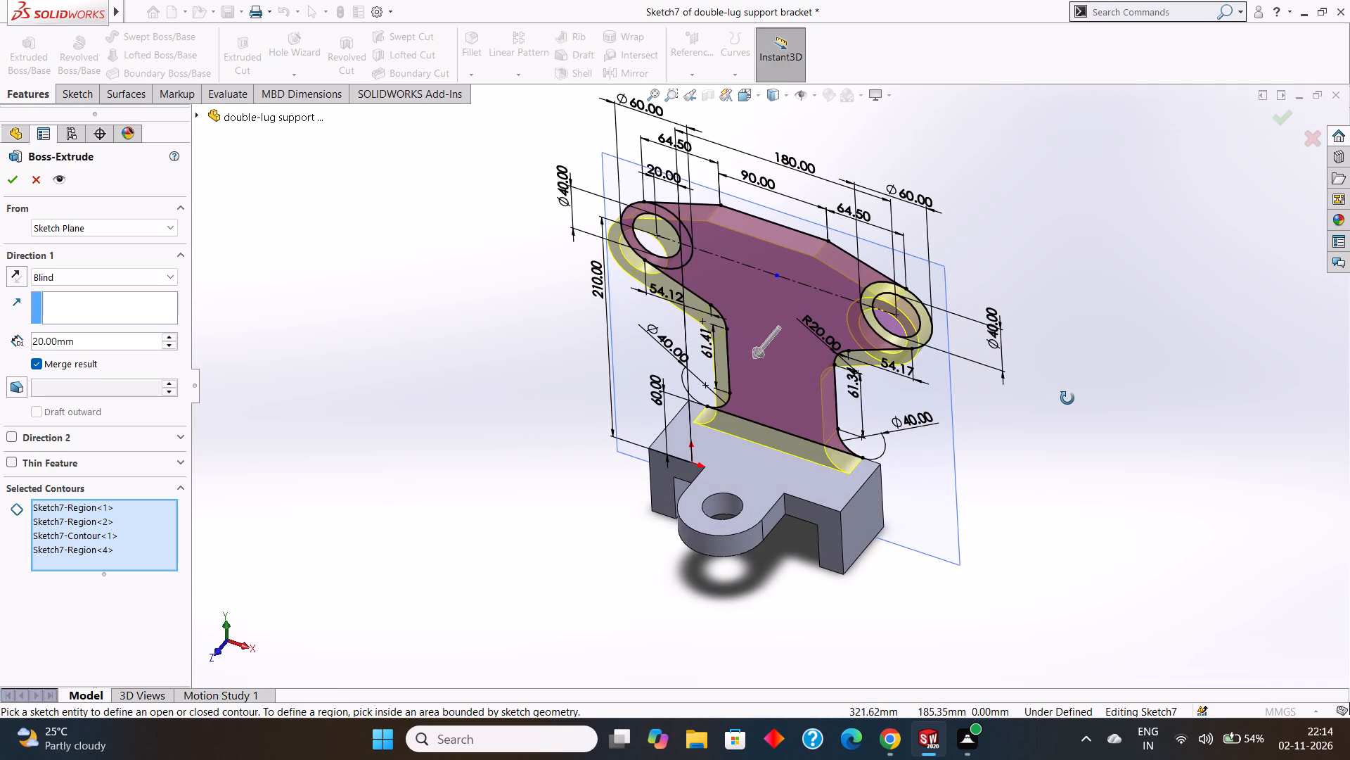
{"action": "middle_click_drag", "start_coordinate": [1067, 398], "coordinate": [1068, 396]}
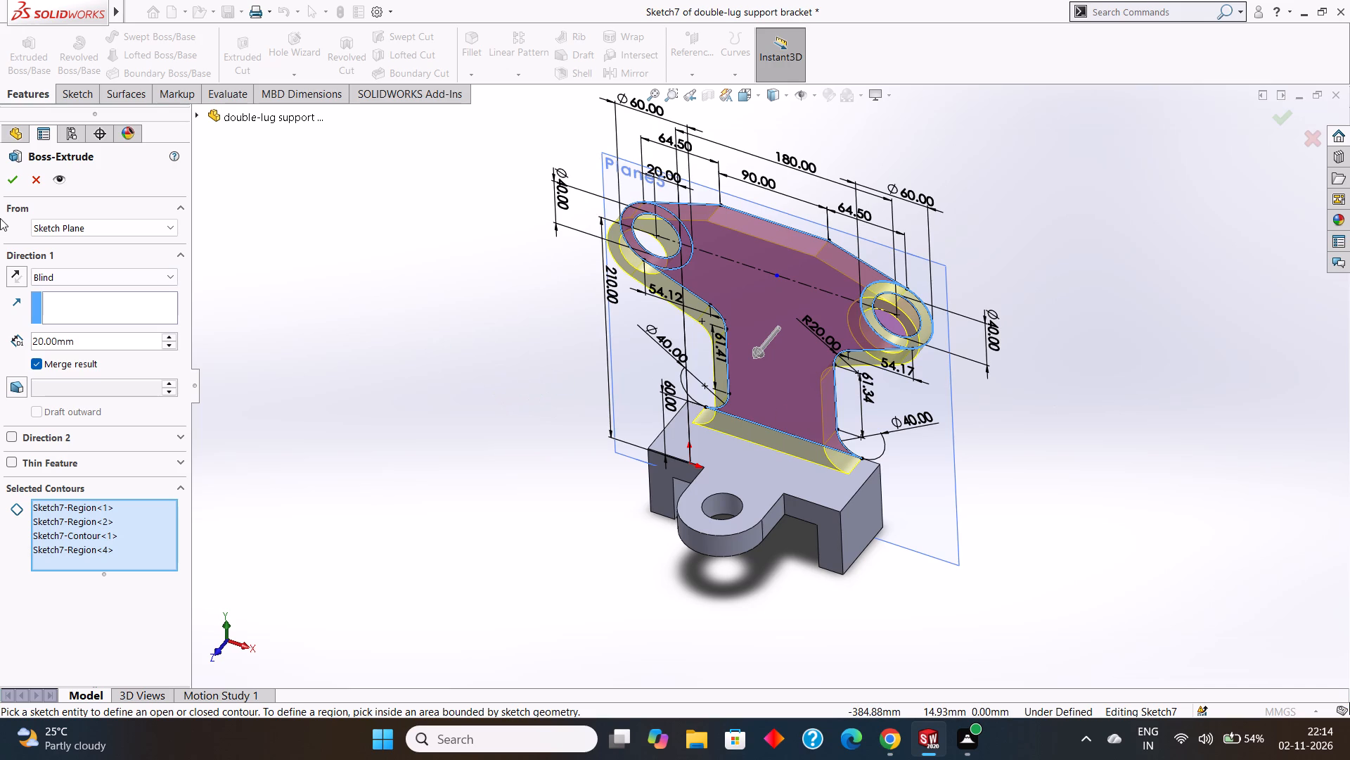
Finish the 20 mm blind boss extrusion of the upright lug, merging it with the base, and clear the selection.
{"action": "left_click", "coordinate": [13, 179]}
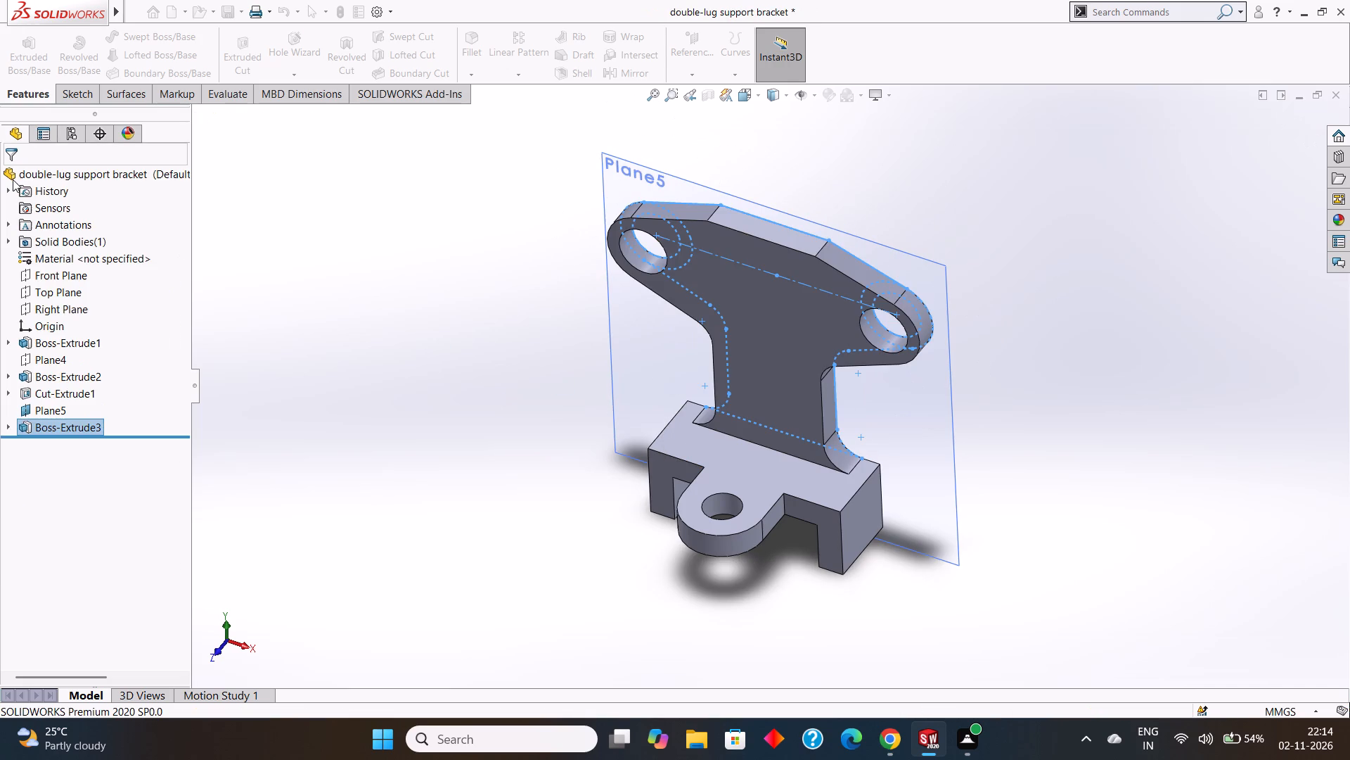
{"action": "left_click", "coordinate": [986, 237]}
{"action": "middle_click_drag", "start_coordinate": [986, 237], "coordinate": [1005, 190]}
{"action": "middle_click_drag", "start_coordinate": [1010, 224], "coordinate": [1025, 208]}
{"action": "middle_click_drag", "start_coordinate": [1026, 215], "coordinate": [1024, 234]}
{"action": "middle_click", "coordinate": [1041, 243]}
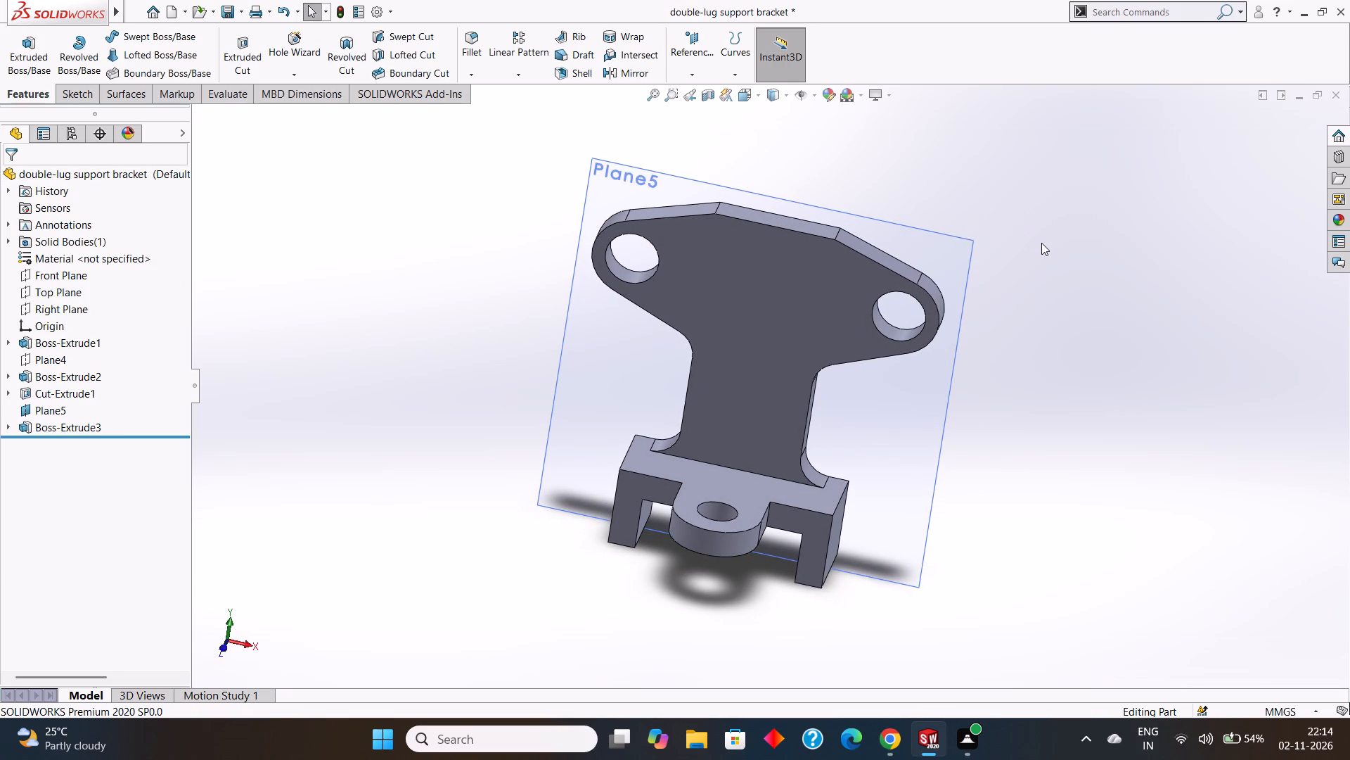
Undo the upright lug's boss extrusion to go back to its profile sketch.
{"action": "middle_click_drag", "start_coordinate": [1041, 243], "coordinate": [1048, 239]}
{"action": "middle_click", "coordinate": [1048, 239]}
{"action": "key", "text": "Escape"}
{"action": "key", "text": "ctrl+z"}
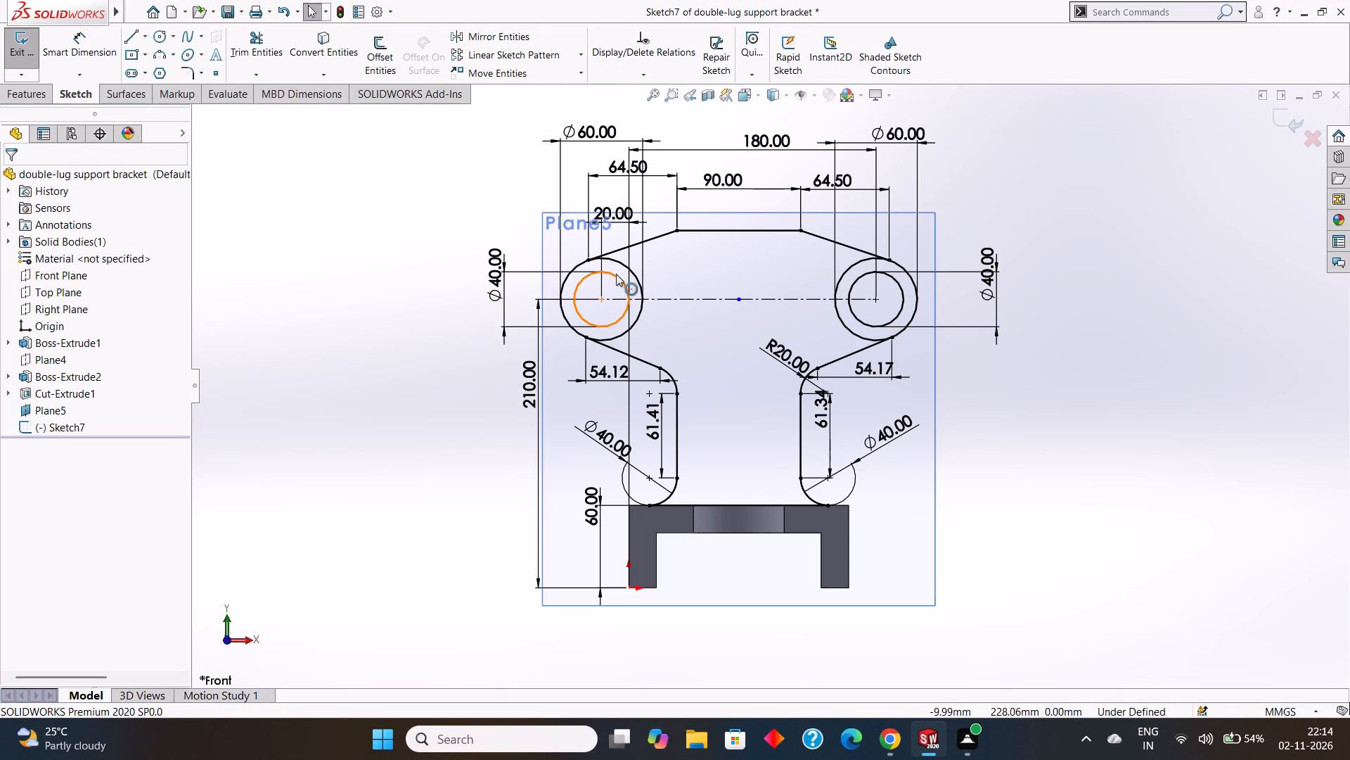
Trim away both inner circles and the inward arcs of both outer circles, leaving a single closed lug outline.
{"action": "left_click", "coordinate": [271, 44]}
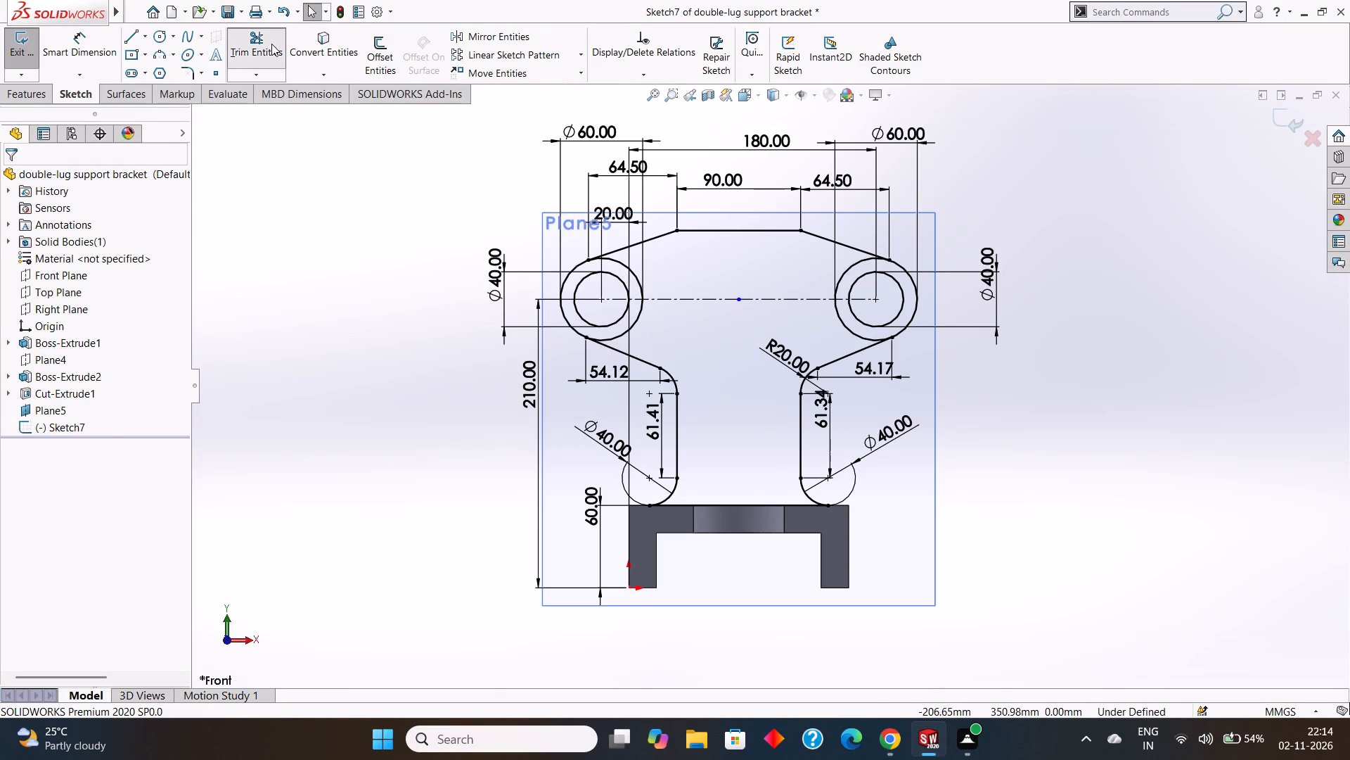
{"action": "left_click", "coordinate": [590, 274]}
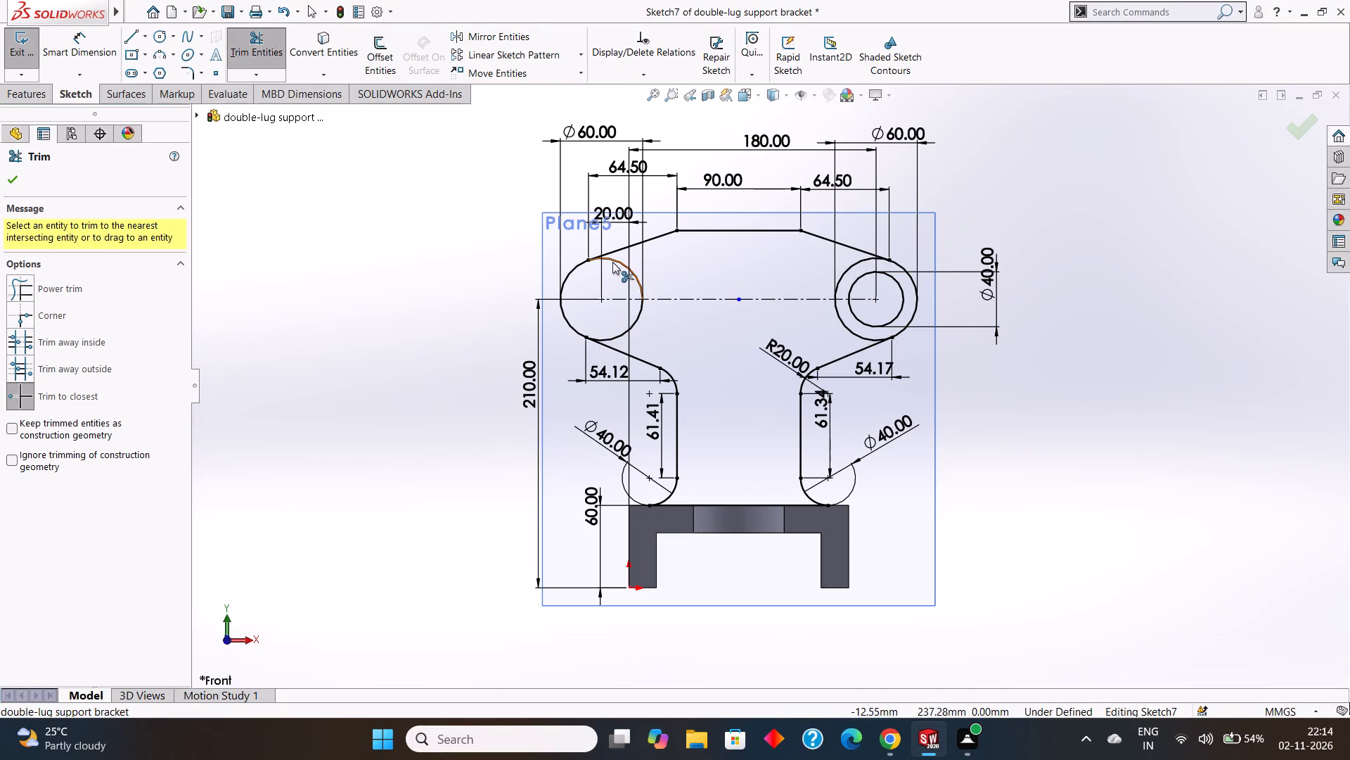
{"action": "left_click", "coordinate": [612, 262]}
{"action": "left_click", "coordinate": [637, 309]}
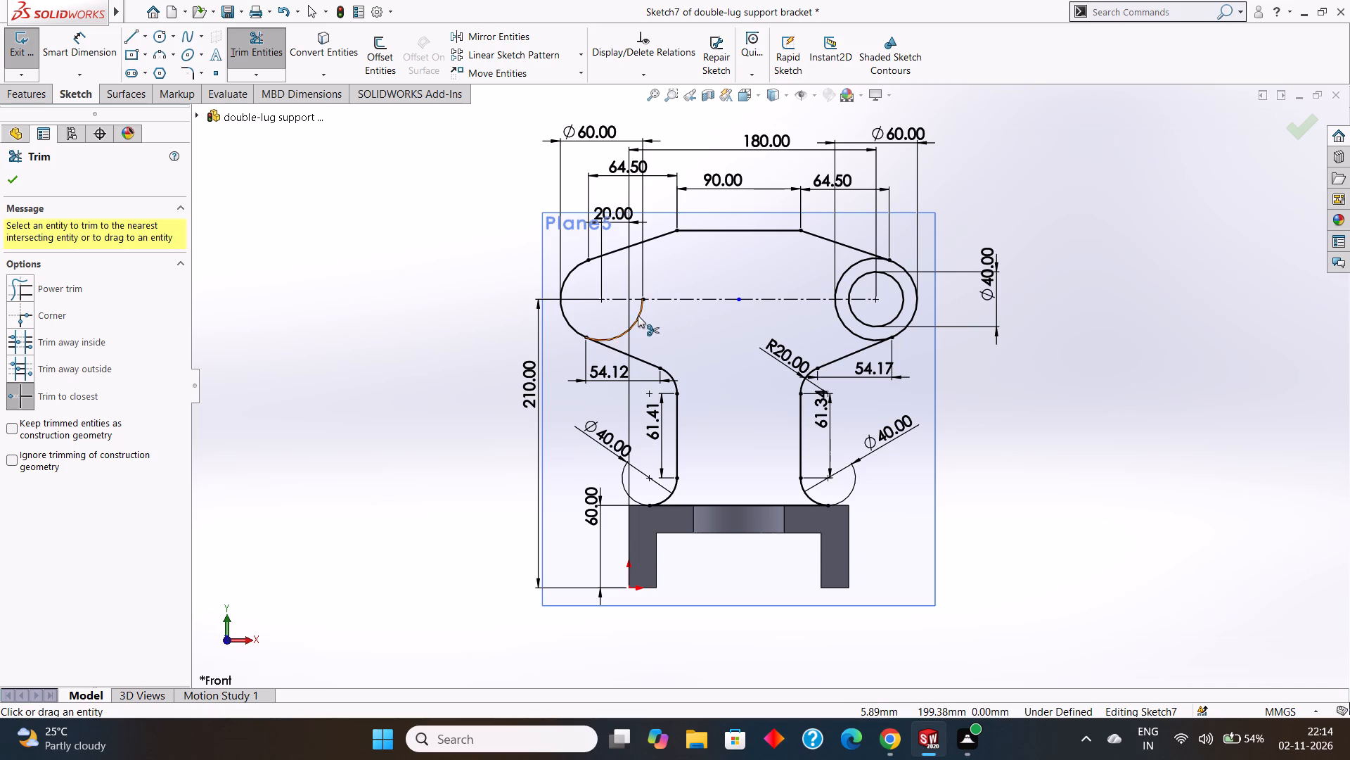
{"action": "left_click", "coordinate": [638, 315]}
{"action": "left_click", "coordinate": [856, 265]}
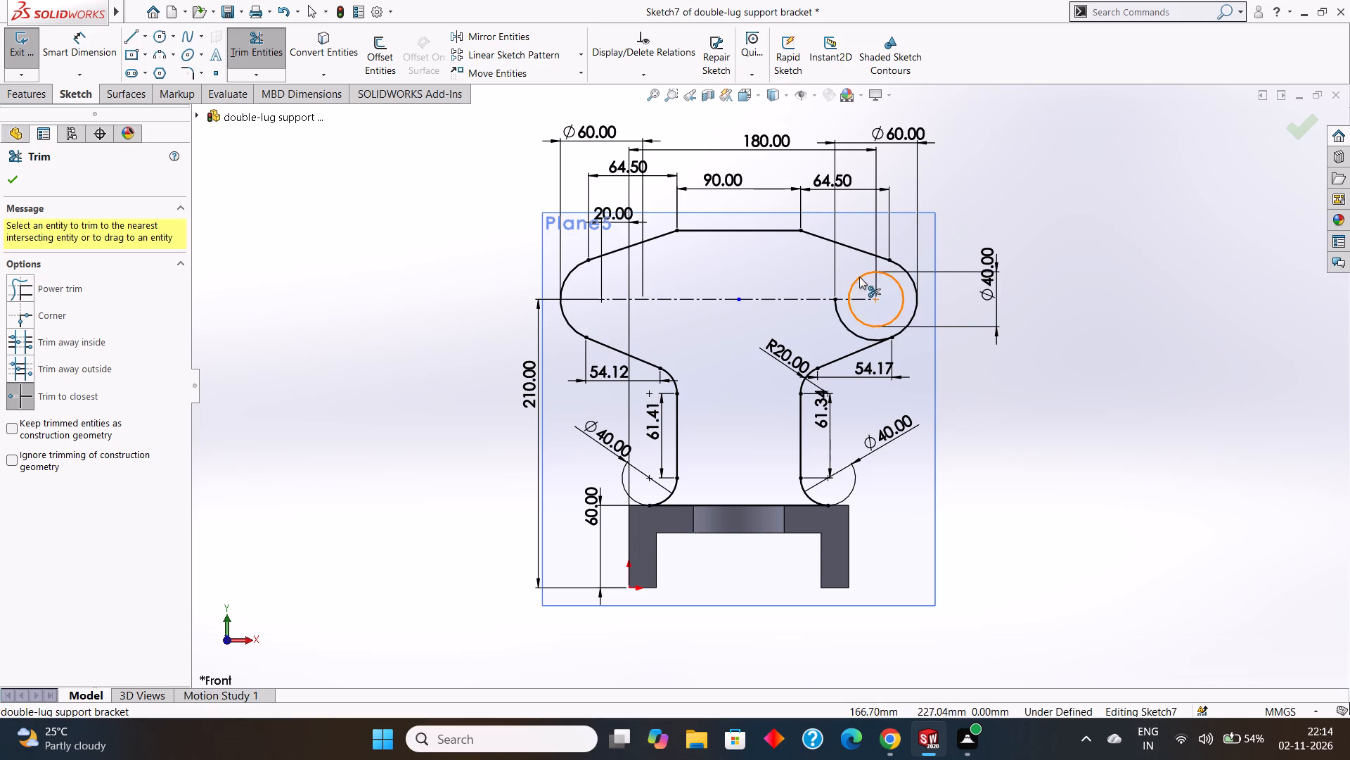
{"action": "left_click", "coordinate": [861, 278]}
{"action": "left_click", "coordinate": [838, 314]}
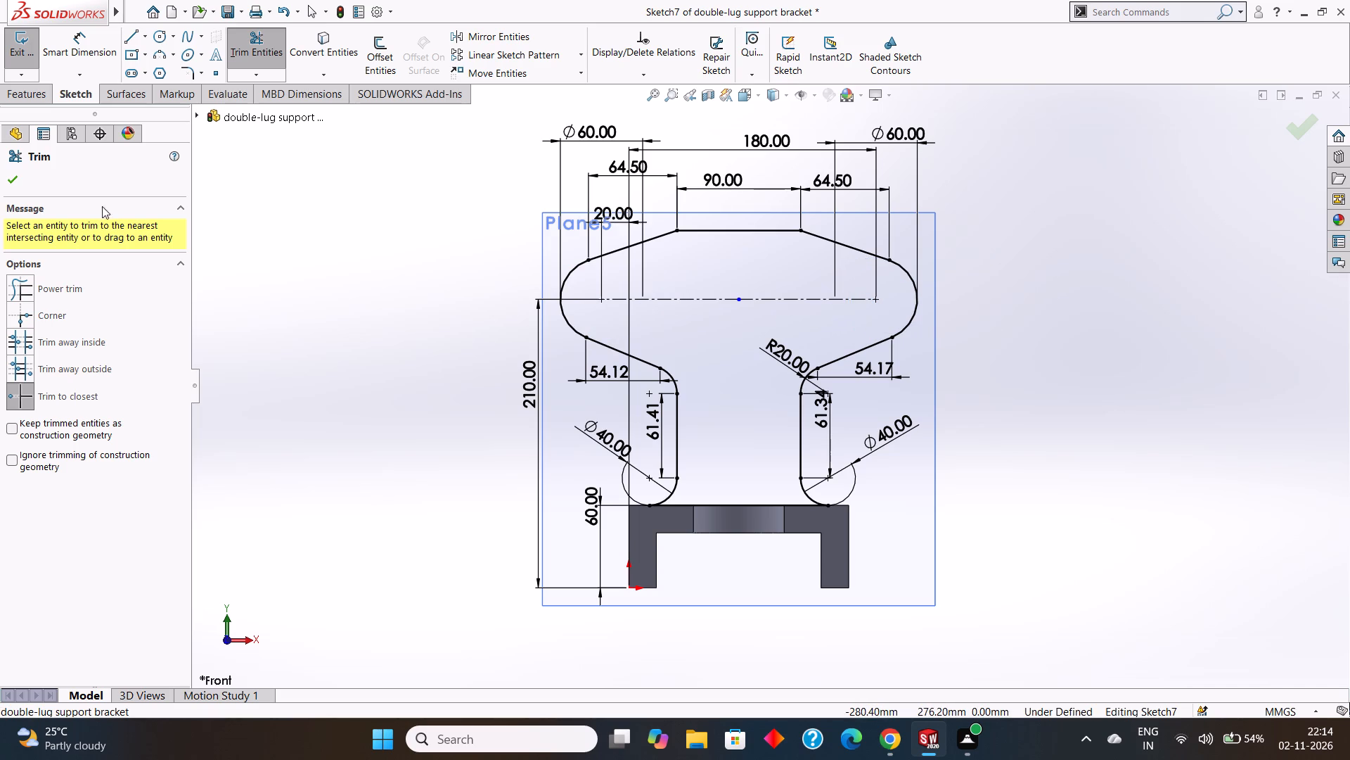
{"action": "left_click", "coordinate": [13, 177]}
Extrude the trimmed lug outline as a 20 mm blind boss merged with the base.
{"action": "left_click", "coordinate": [25, 90]}
{"action": "left_click", "coordinate": [41, 51]}
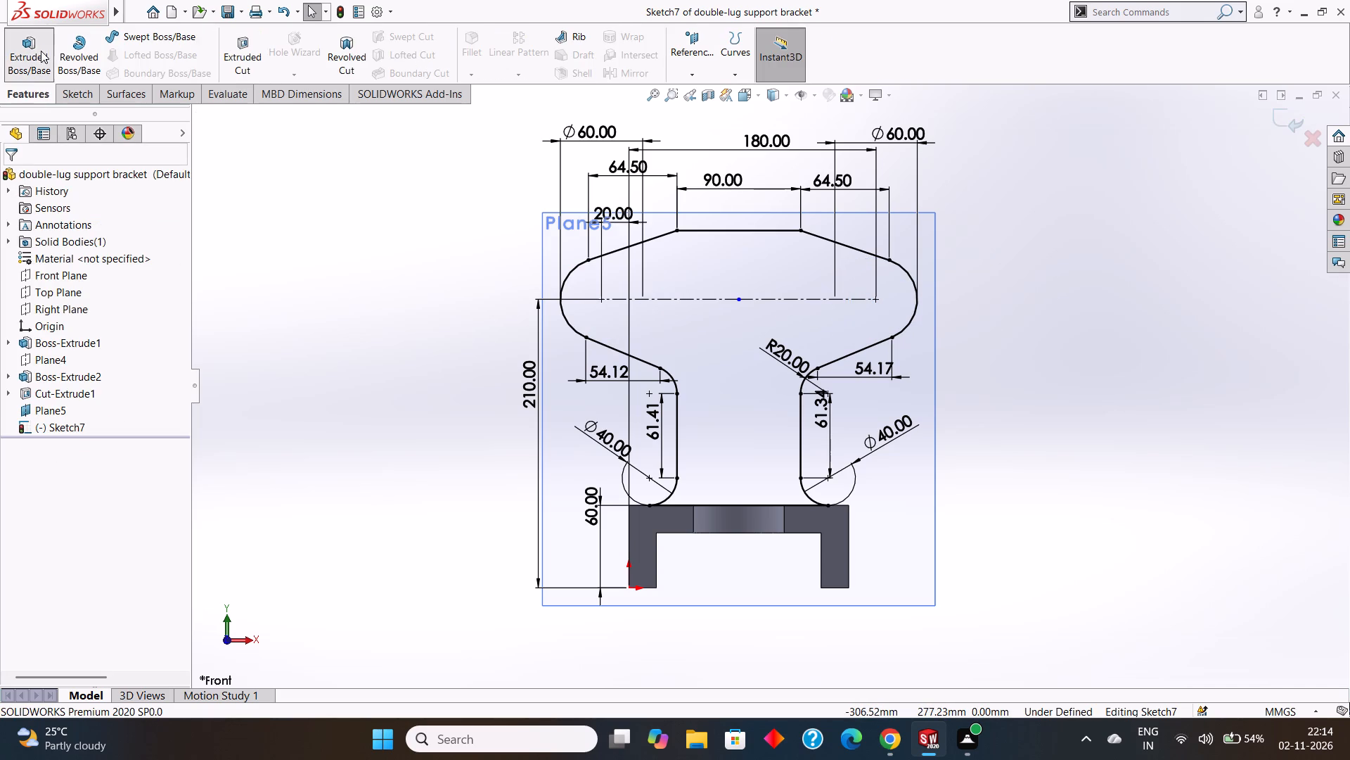
{"action": "middle_click_drag", "start_coordinate": [1076, 281], "coordinate": [1036, 313]}
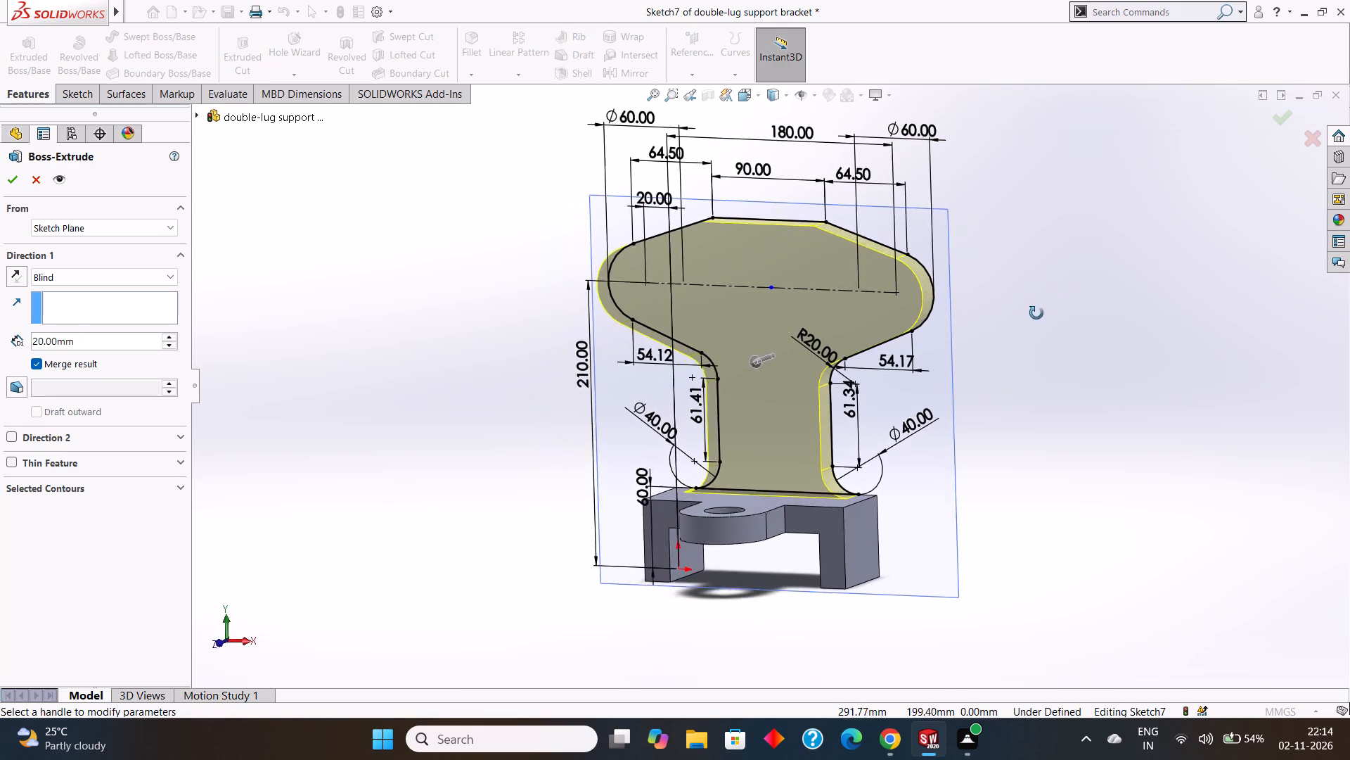
{"action": "middle_click_drag", "start_coordinate": [1036, 313], "coordinate": [1014, 338]}
{"action": "left_click", "coordinate": [7, 179]}
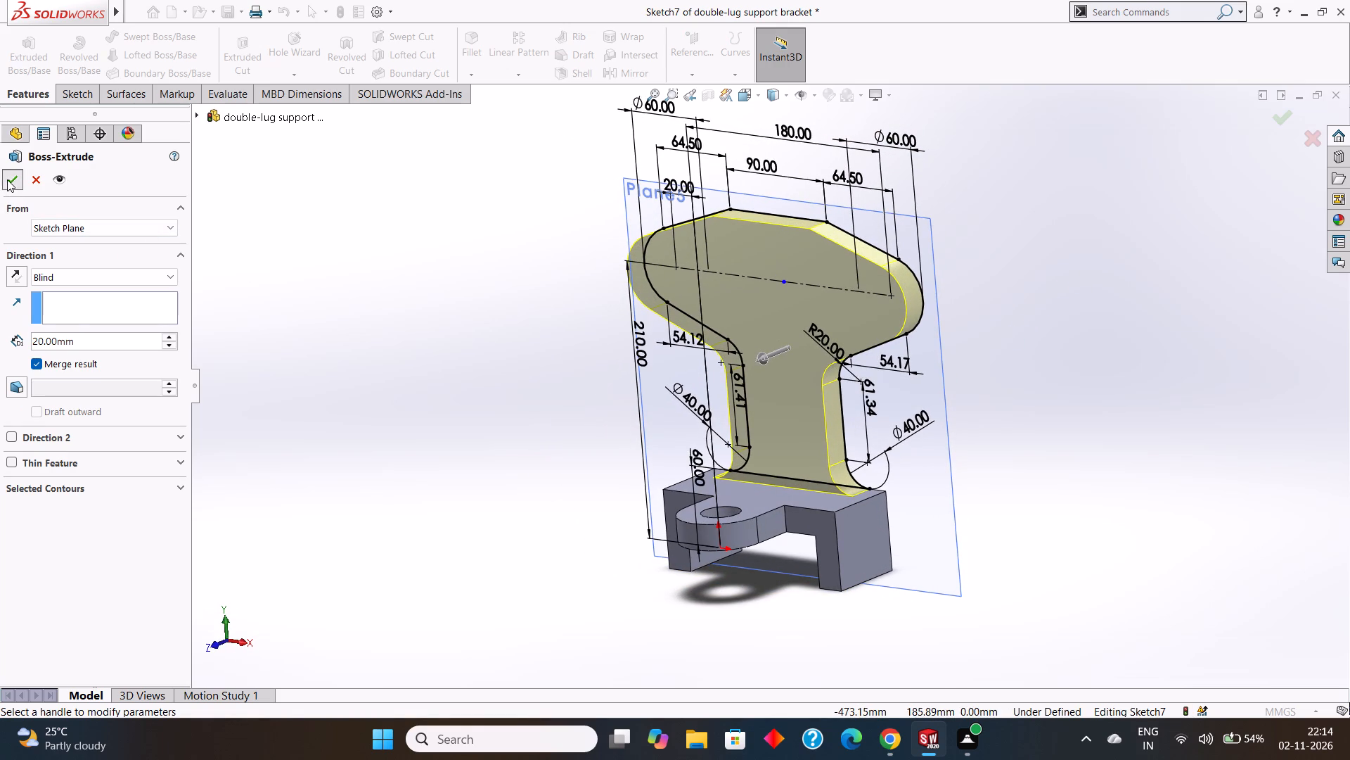
{"action": "left_click", "coordinate": [413, 264]}
{"action": "scroll", "coordinate": [413, 264], "scroll_direction": "up", "scroll_amount": 1}
{"action": "middle_click_drag", "start_coordinate": [413, 264], "coordinate": [435, 269]}
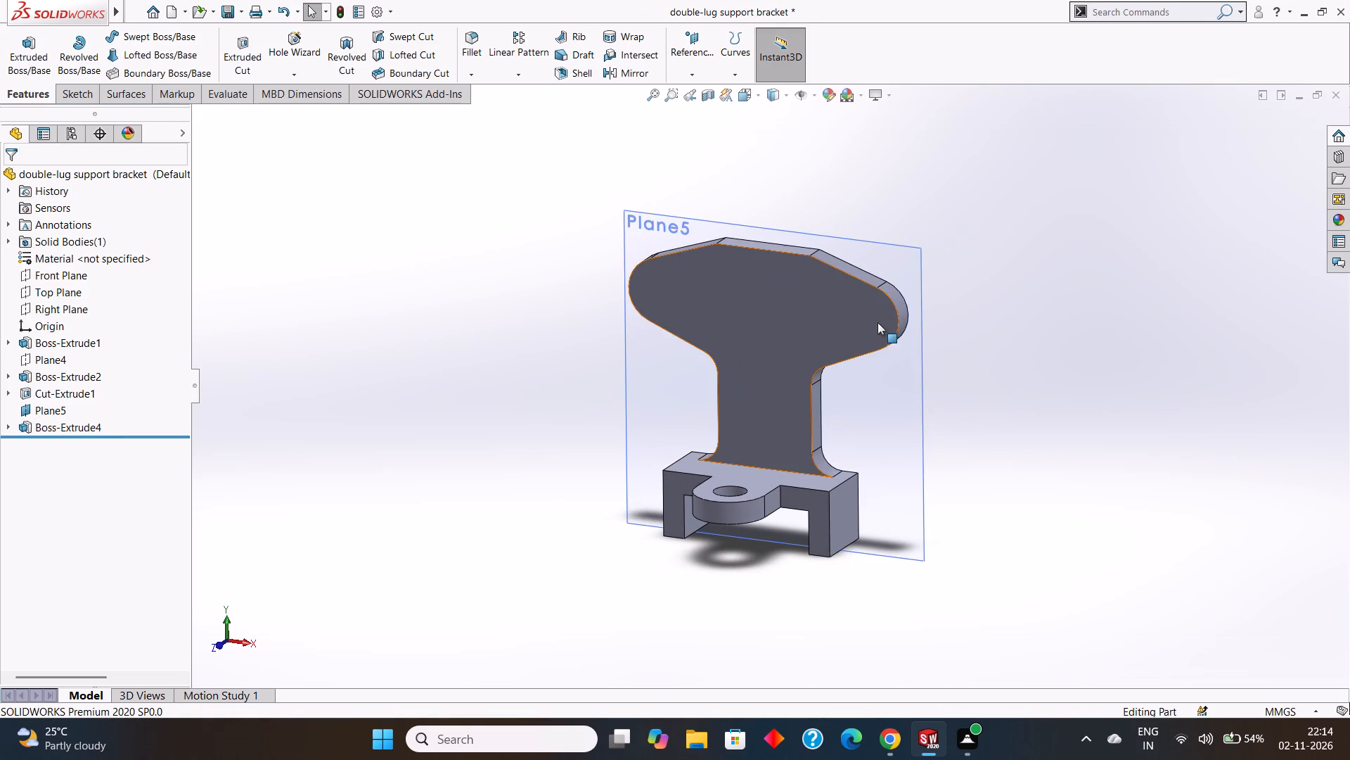
Start a sketch on the lug's front face and draw concentric 10 mm and 20 mm radius circles at the left rounded end's centre.
{"action": "left_click", "coordinate": [780, 279]}
{"action": "left_click", "coordinate": [840, 240]}
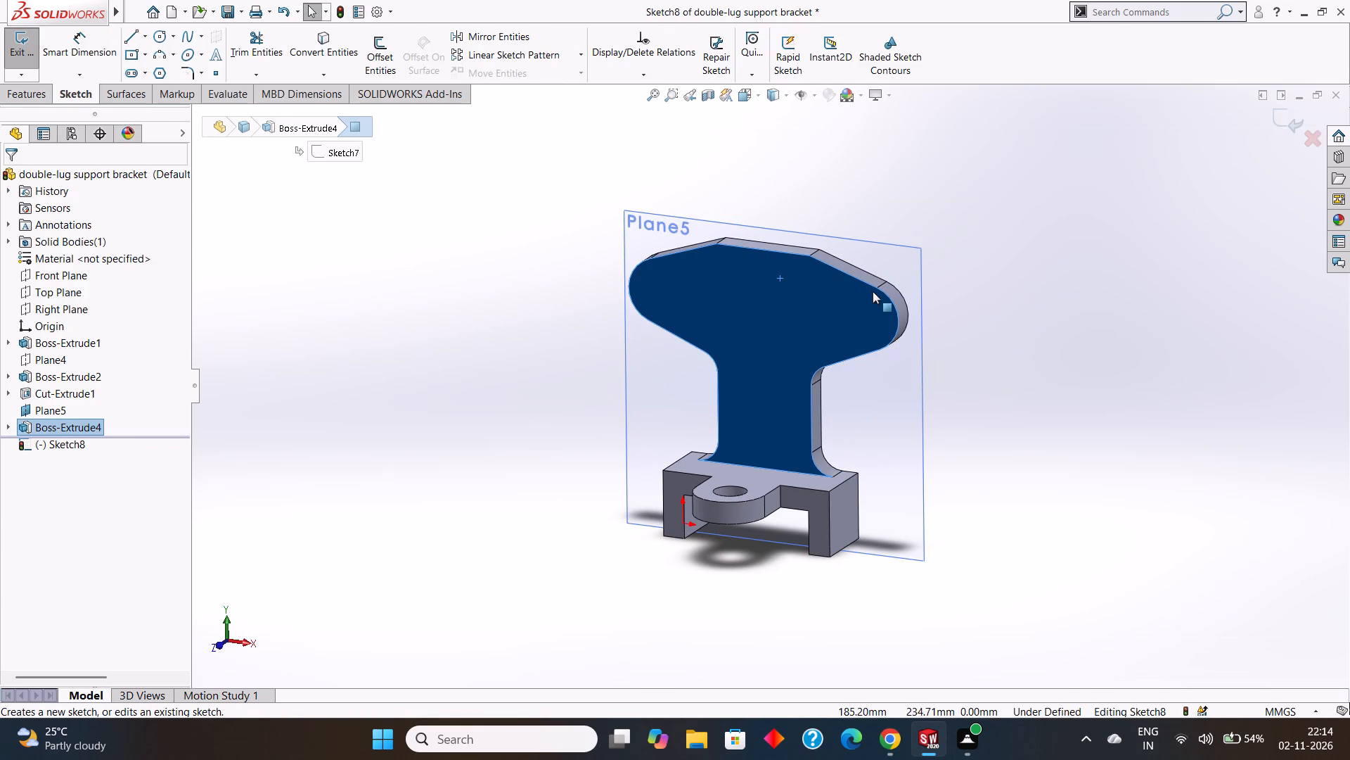
{"action": "key", "text": "ctrl+8"}
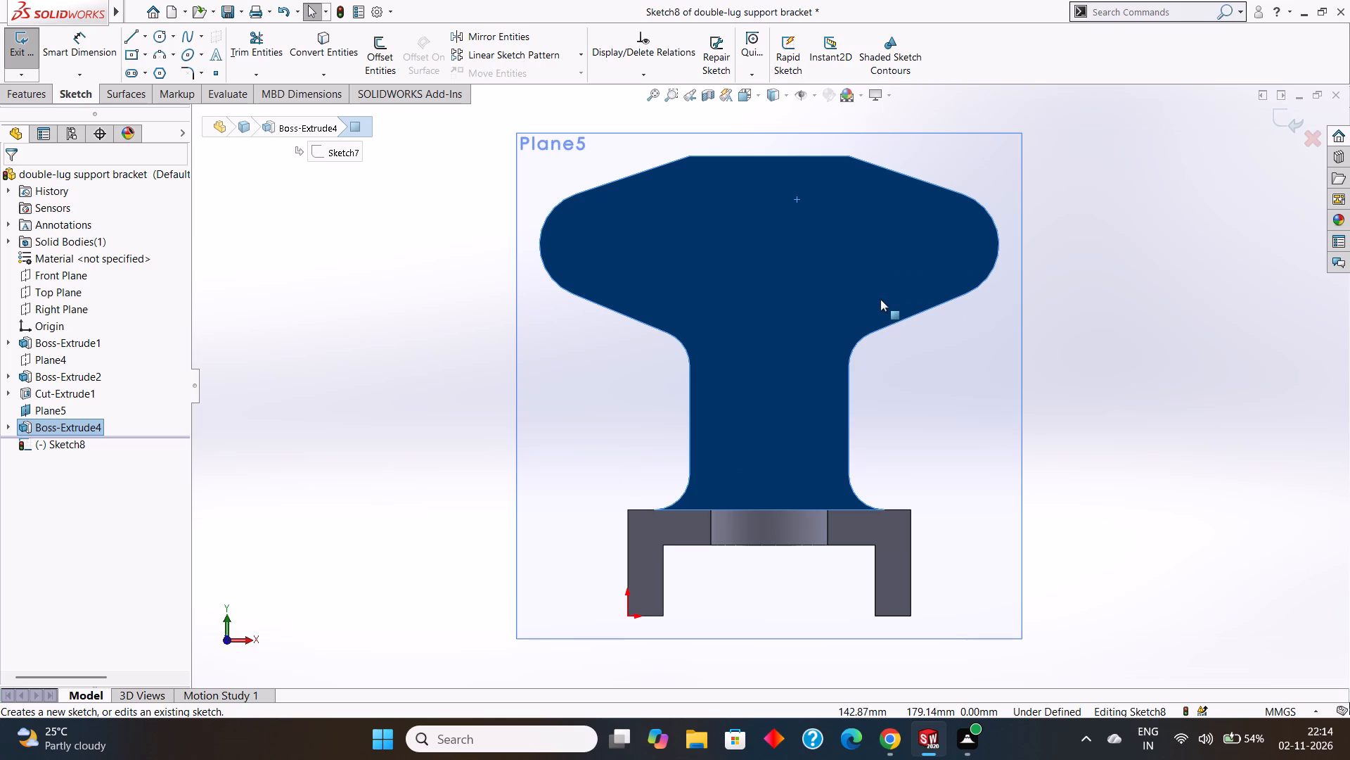
{"action": "key", "text": "Escape"}
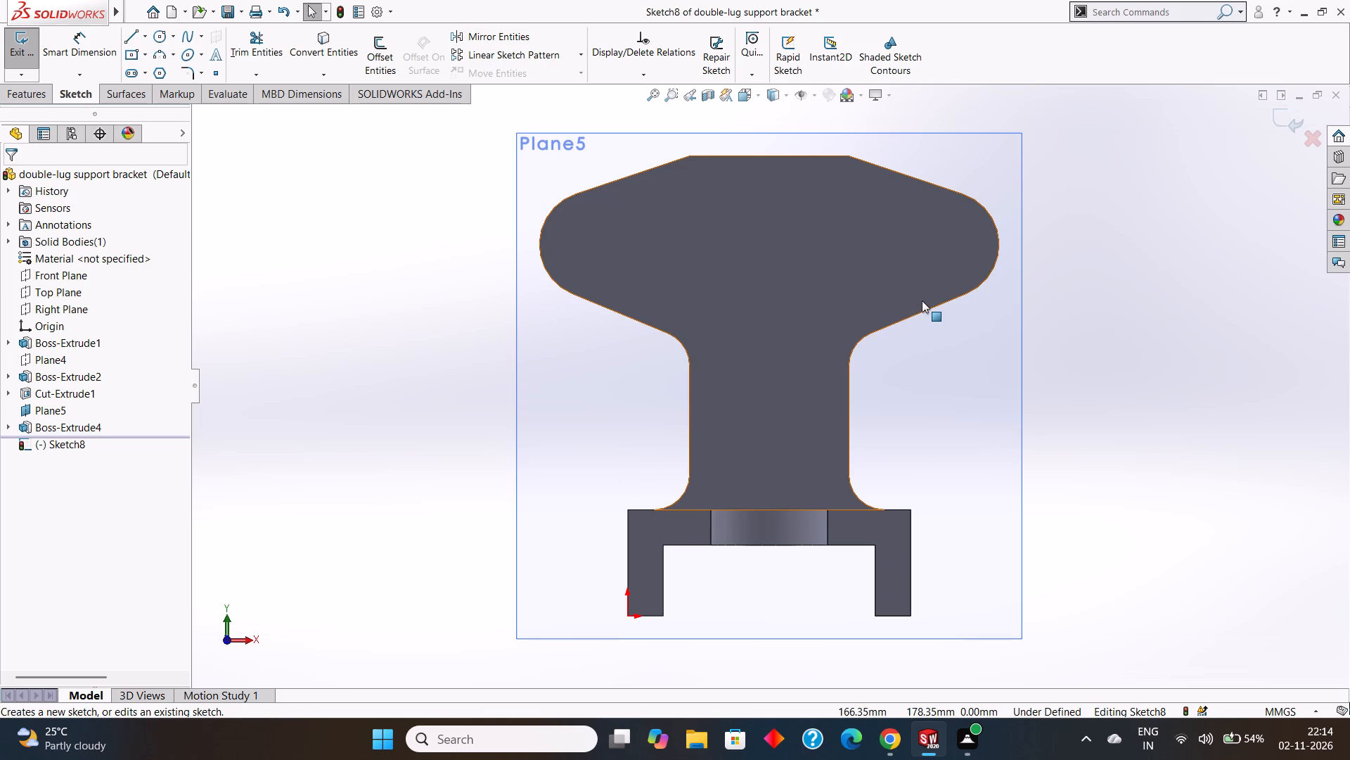
{"action": "left_click", "coordinate": [165, 34]}
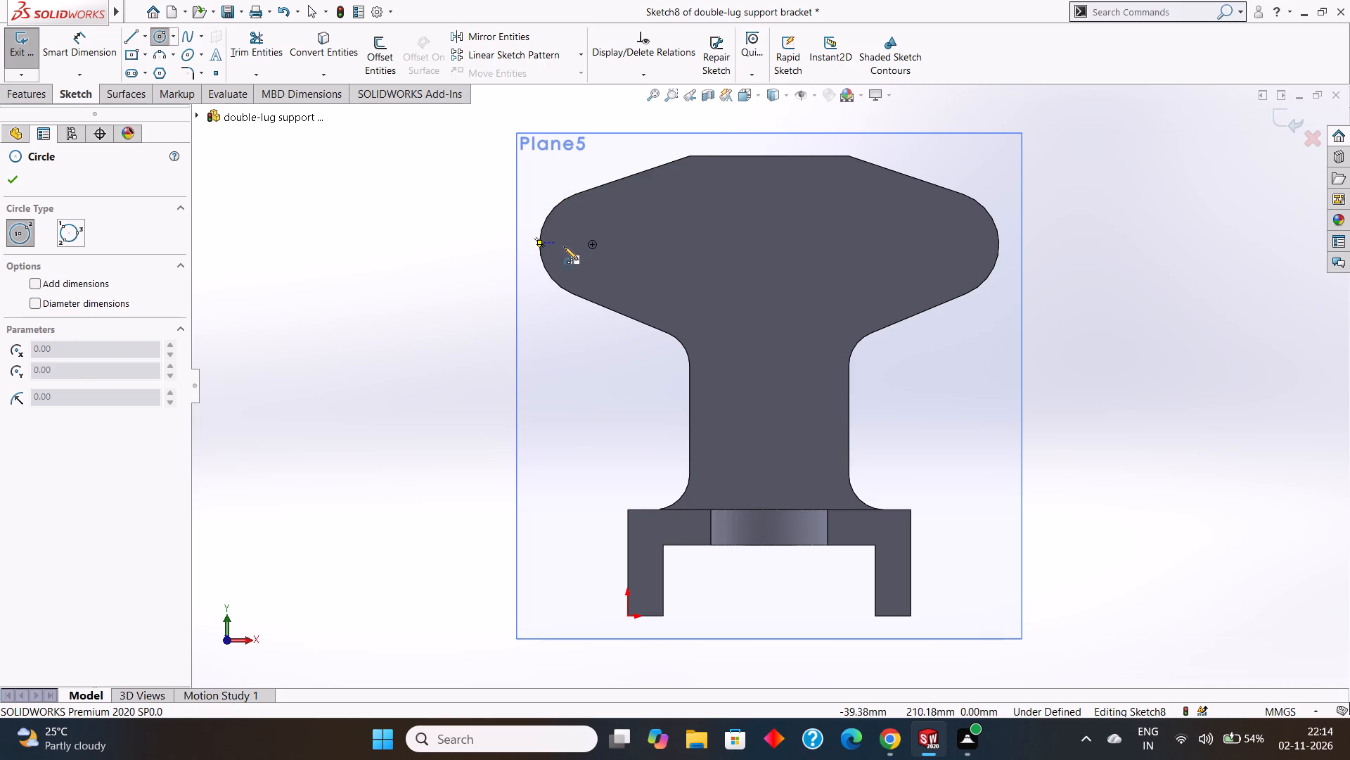
{"action": "left_click_drag", "start_coordinate": [592, 245], "coordinate": [614, 267]}
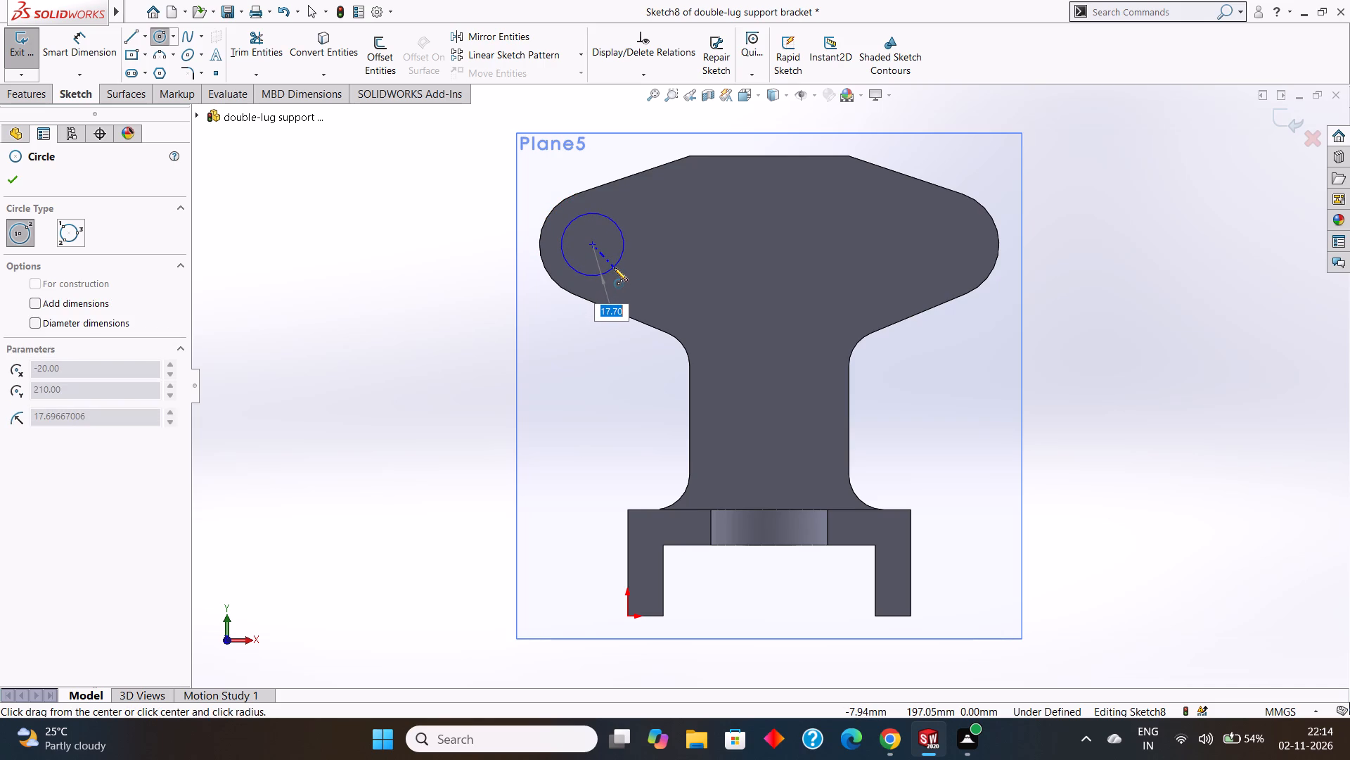
{"action": "left_click_drag", "start_coordinate": [614, 267], "coordinate": [615, 267]}
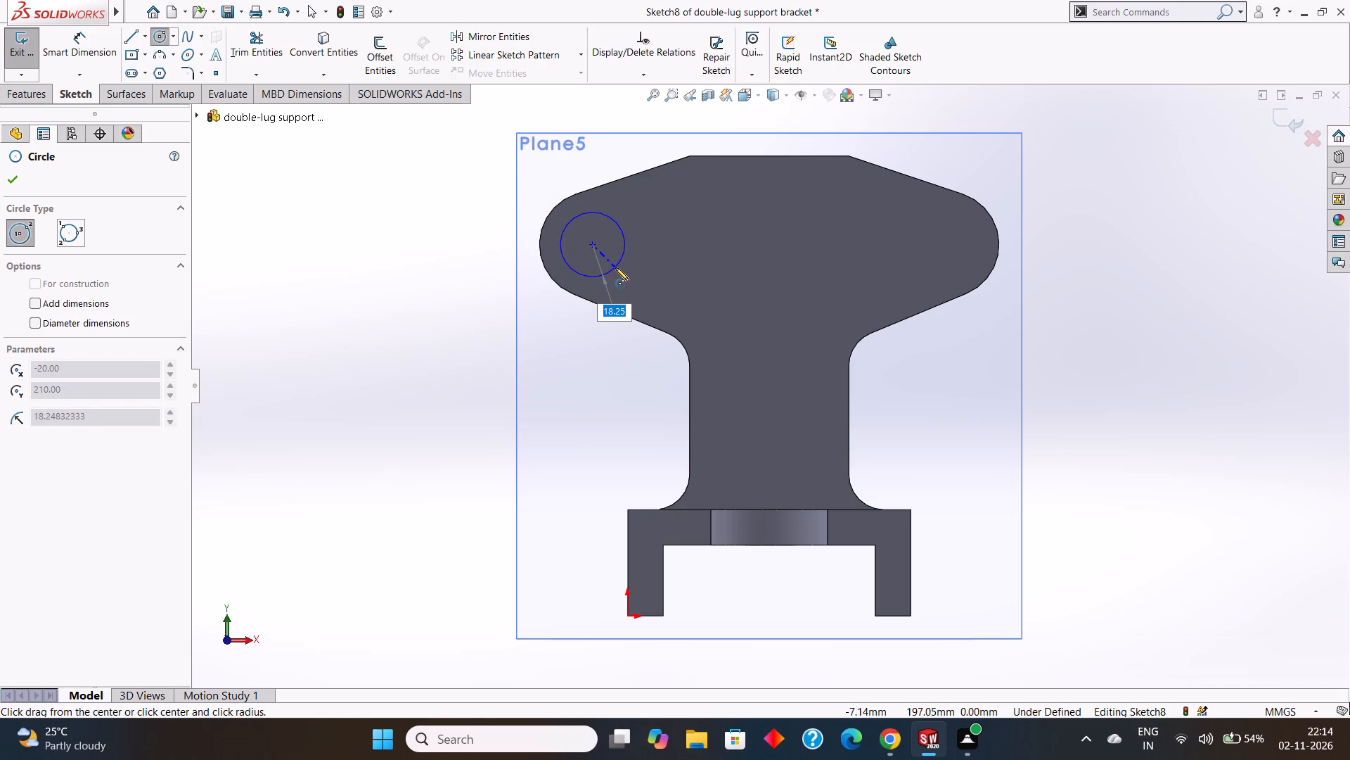
{"action": "left_click_drag", "start_coordinate": [615, 267], "coordinate": [618, 270]}
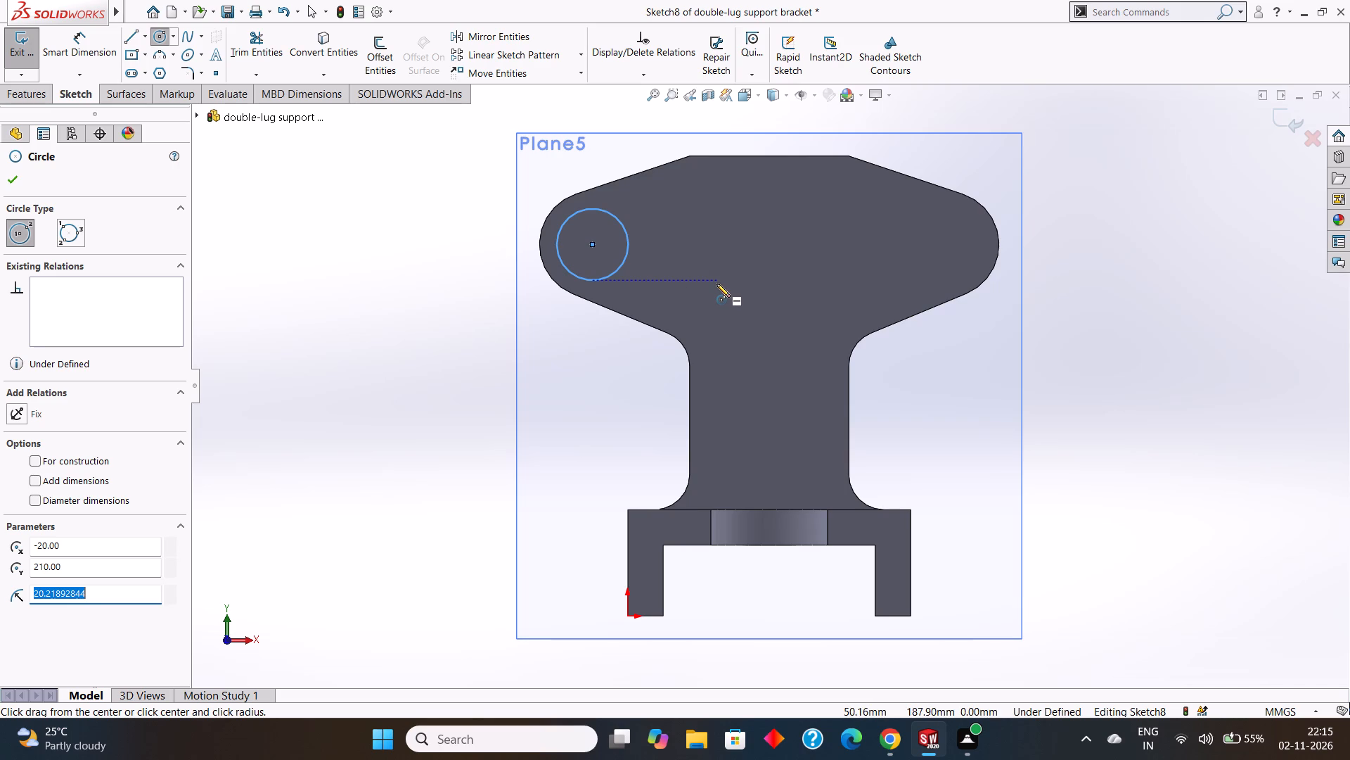
{"action": "key", "text": "BackSpace"}
{"action": "type", "text": "10"}
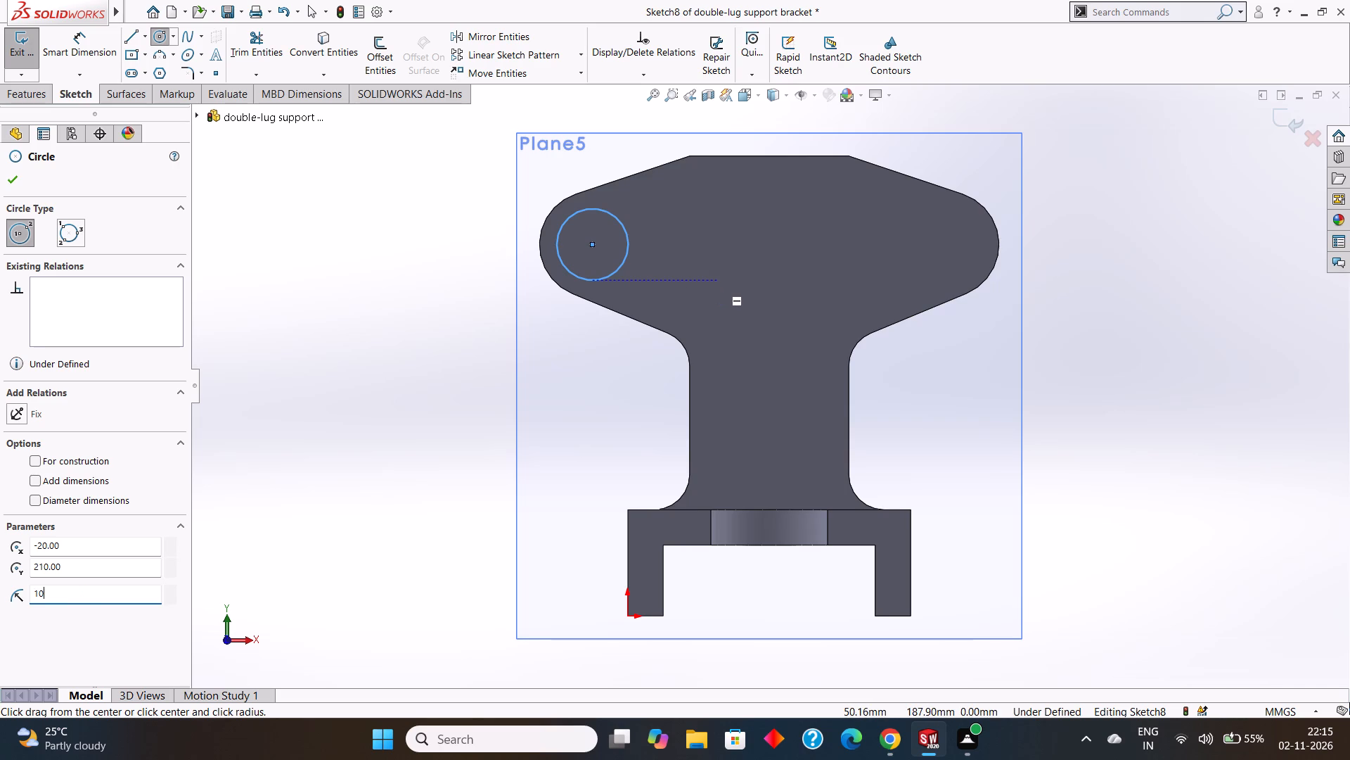
{"action": "key", "text": "Return"}
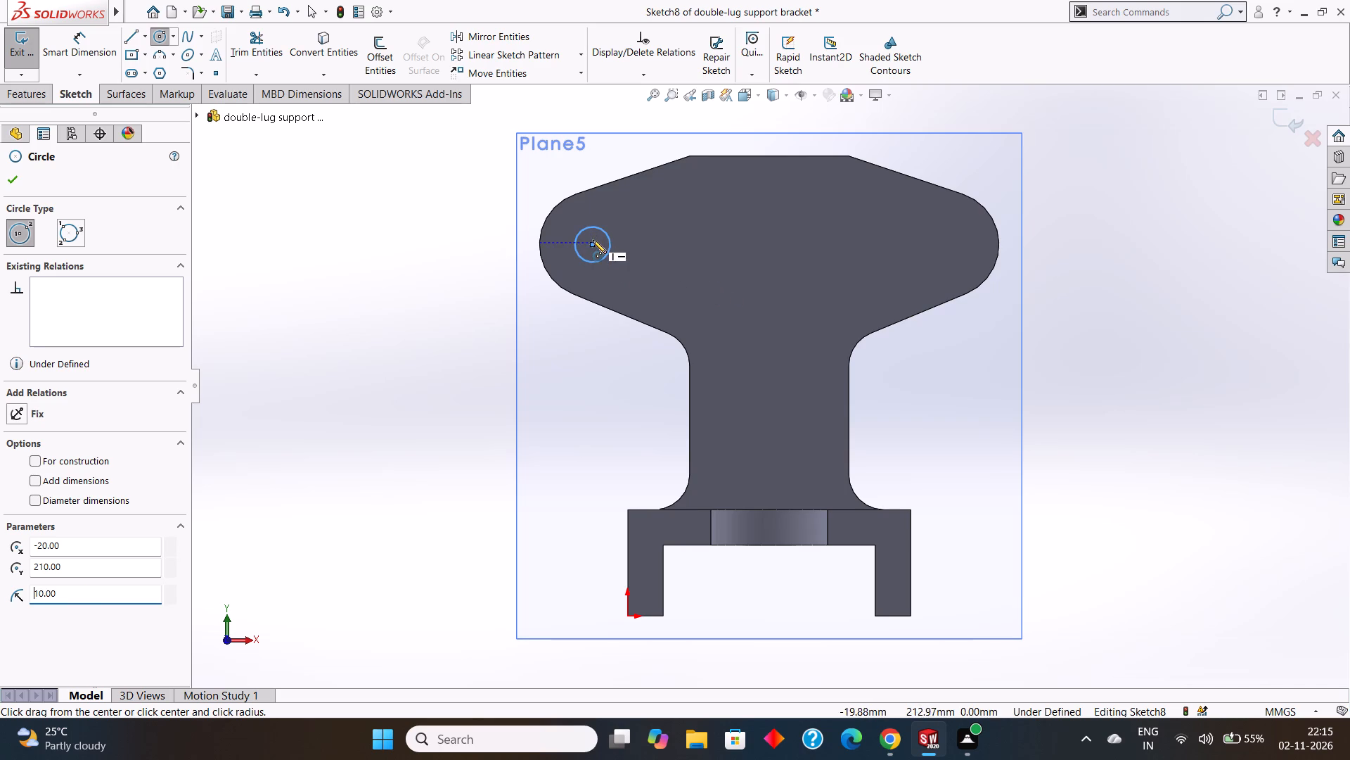
{"action": "left_click_drag", "start_coordinate": [593, 242], "coordinate": [620, 265]}
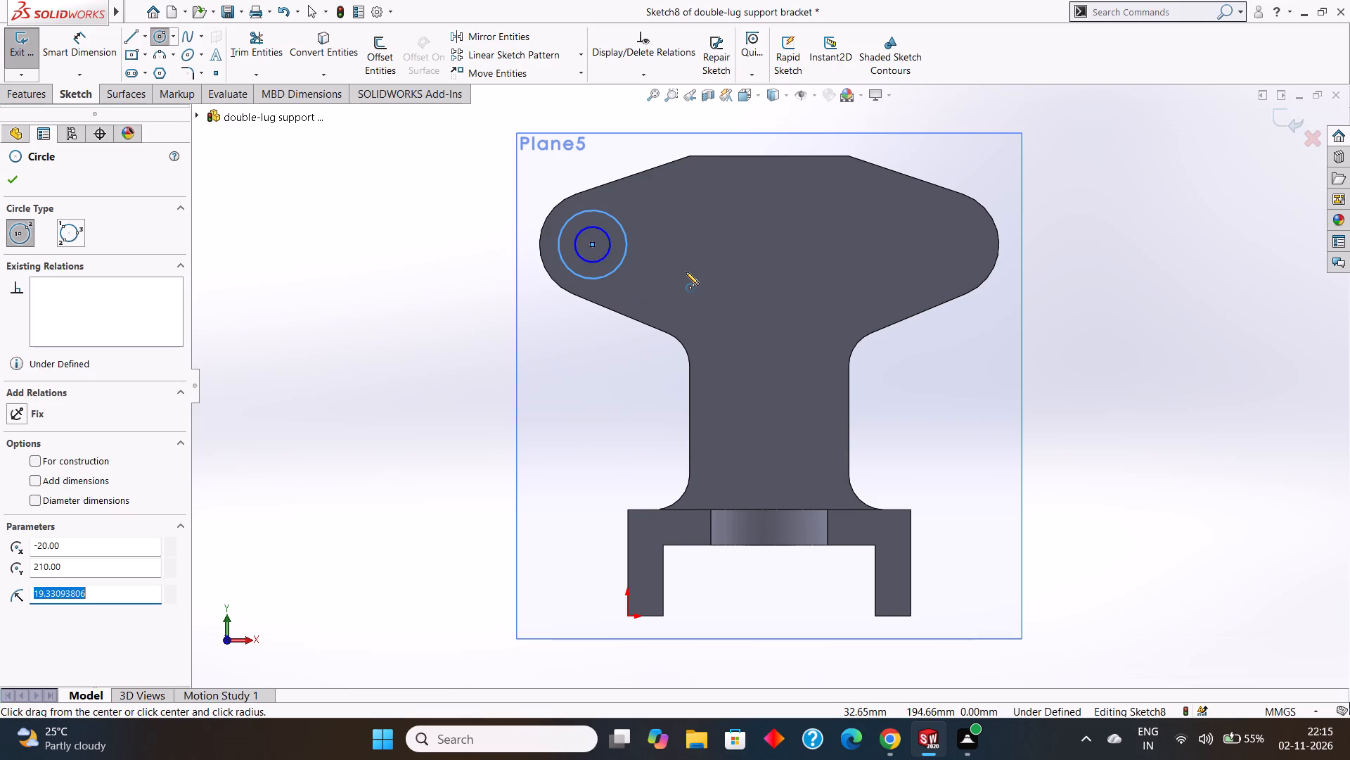
{"action": "key", "text": "BackSpace"}
{"action": "type", "text": "20"}
{"action": "key", "text": "Return"}
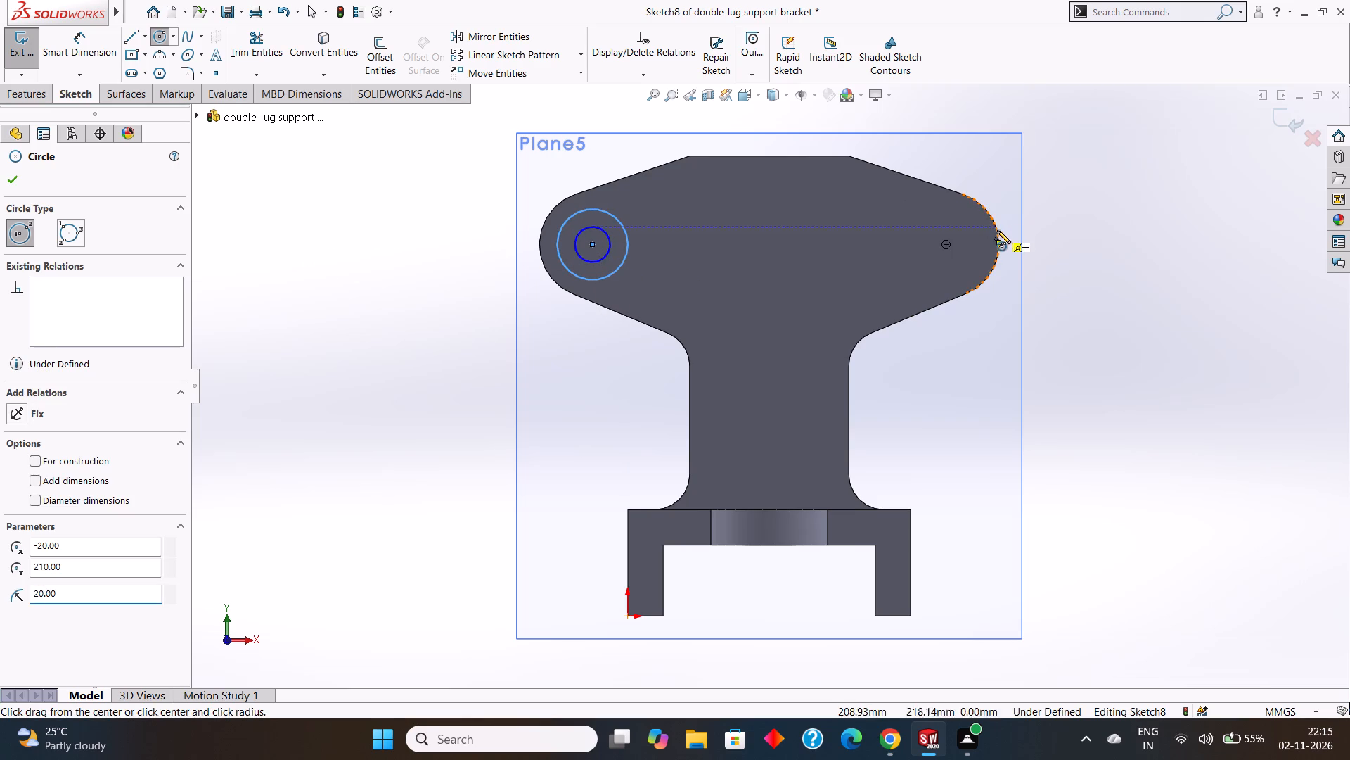
Draw concentric circles of 10 mm and 20 mm radius at the centre of the lug's right rounded end.
{"action": "left_click_drag", "start_coordinate": [946, 244], "coordinate": [958, 265]}
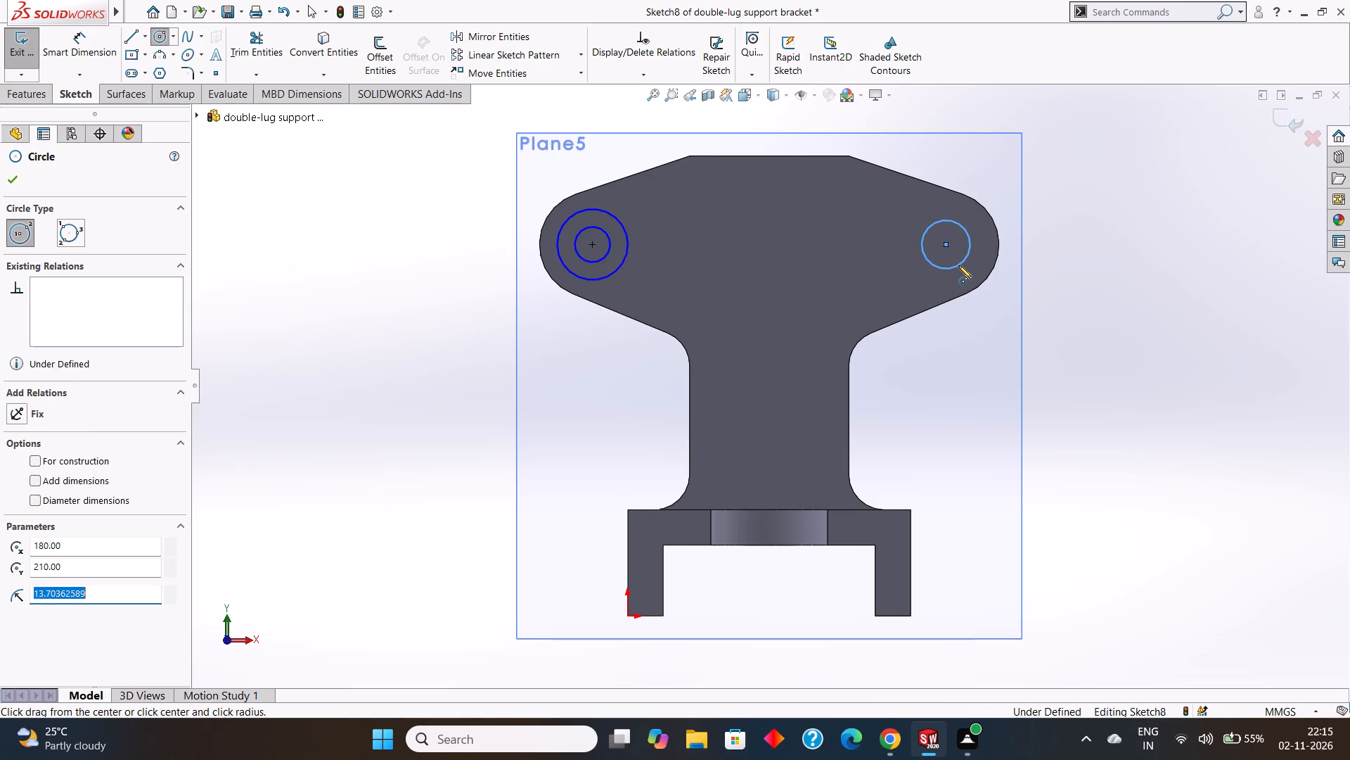
{"action": "key", "text": "BackSpace"}
{"action": "type", "text": "10"}
{"action": "key", "text": "Return"}
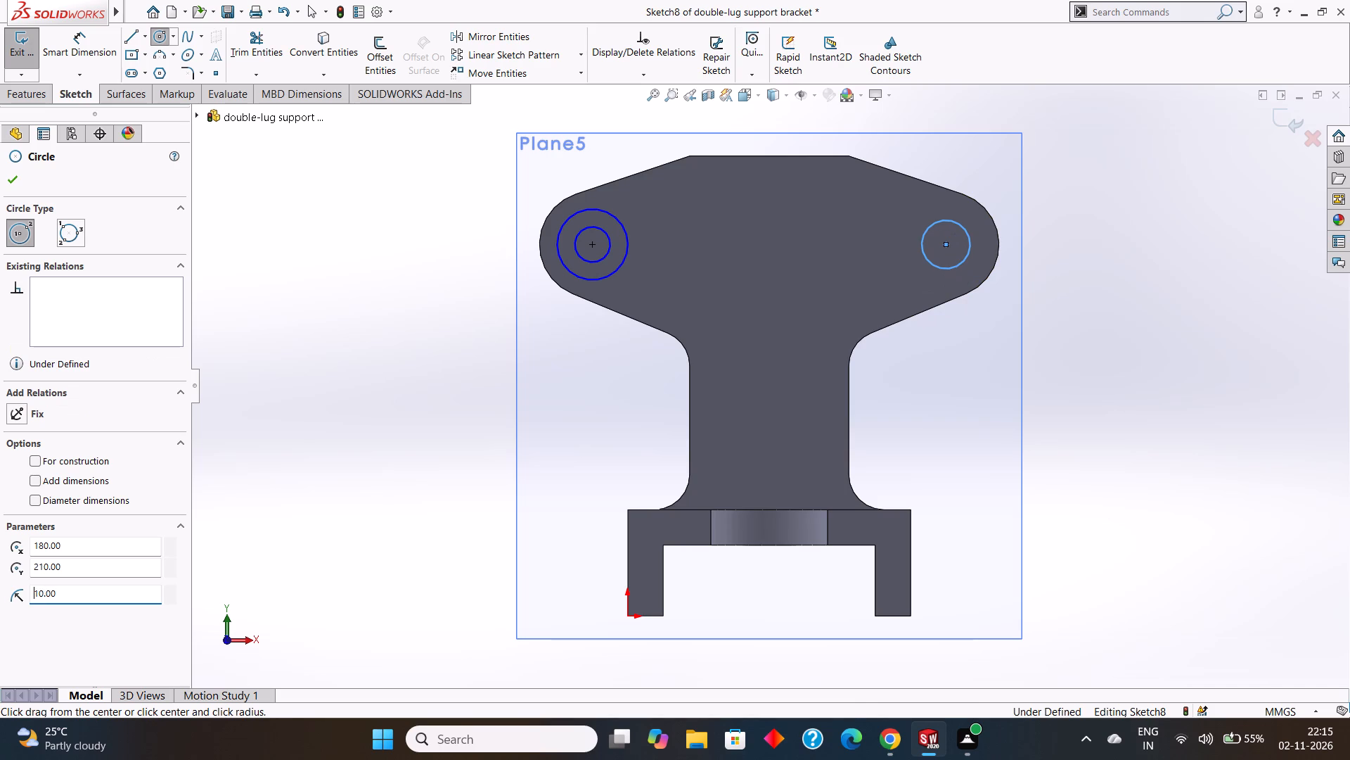
{"action": "left_click_drag", "start_coordinate": [946, 243], "coordinate": [965, 271]}
{"action": "key", "text": "BackSpace"}
{"action": "type", "text": "20"}
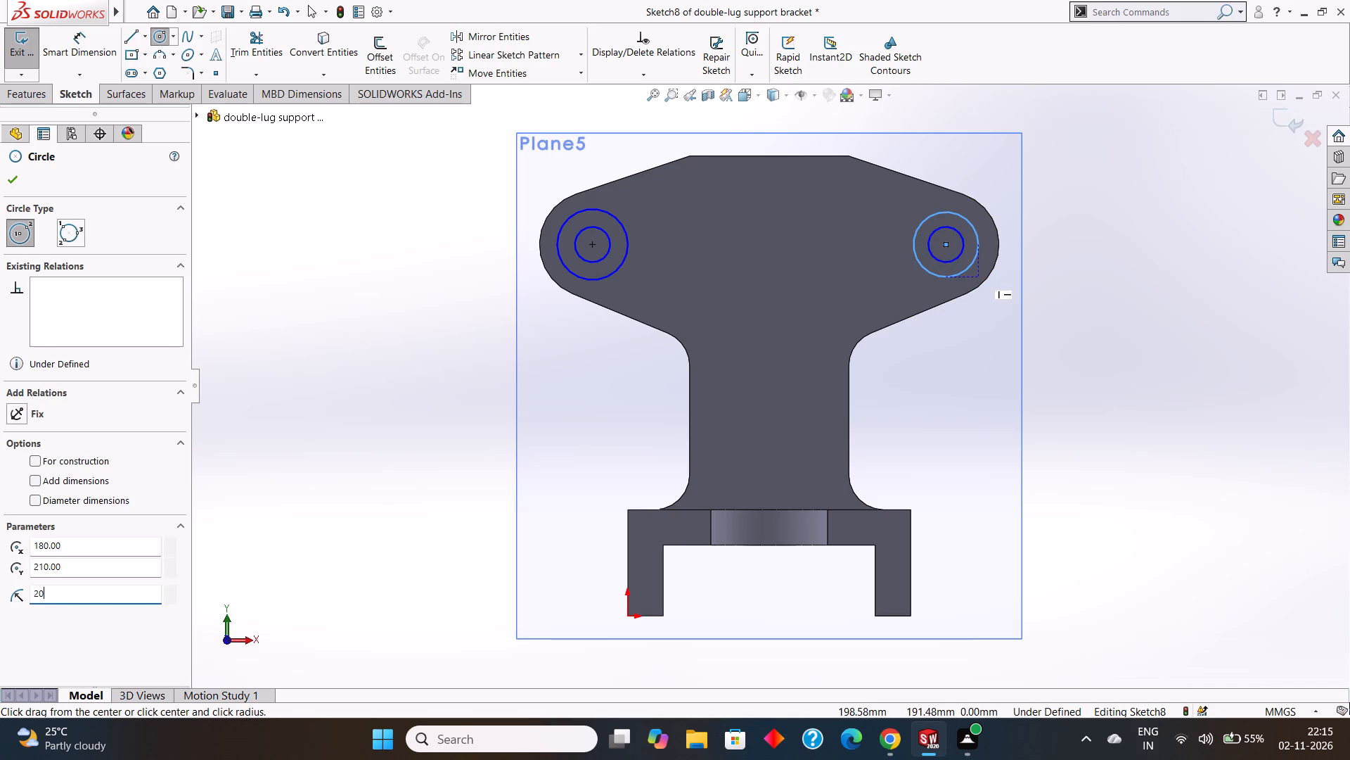
{"action": "key", "text": "Return"}
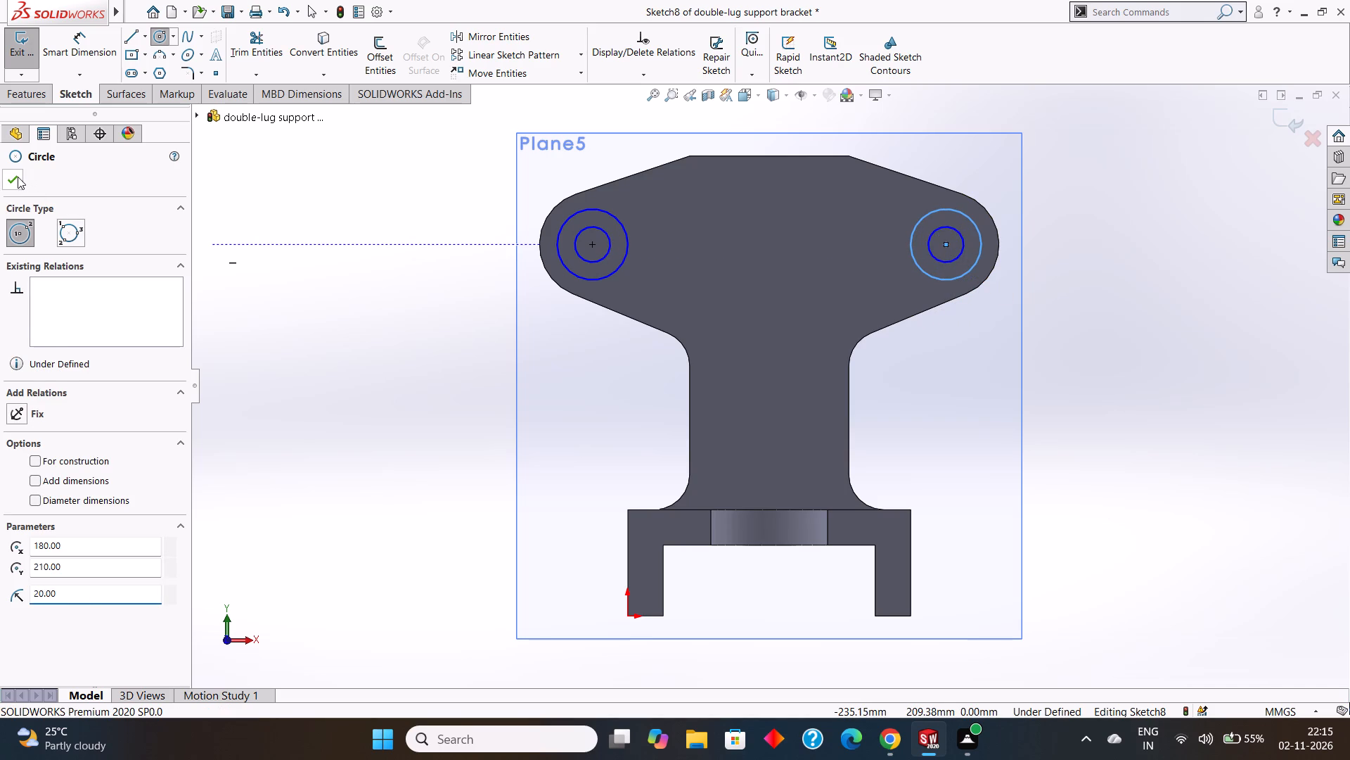
{"action": "left_click", "coordinate": [18, 177]}
Dimension the diameters of both concentric circle pairs, 20 mm for the inner and 40 mm for the outer circles.
{"action": "left_click", "coordinate": [74, 56]}
{"action": "left_click", "coordinate": [589, 225]}
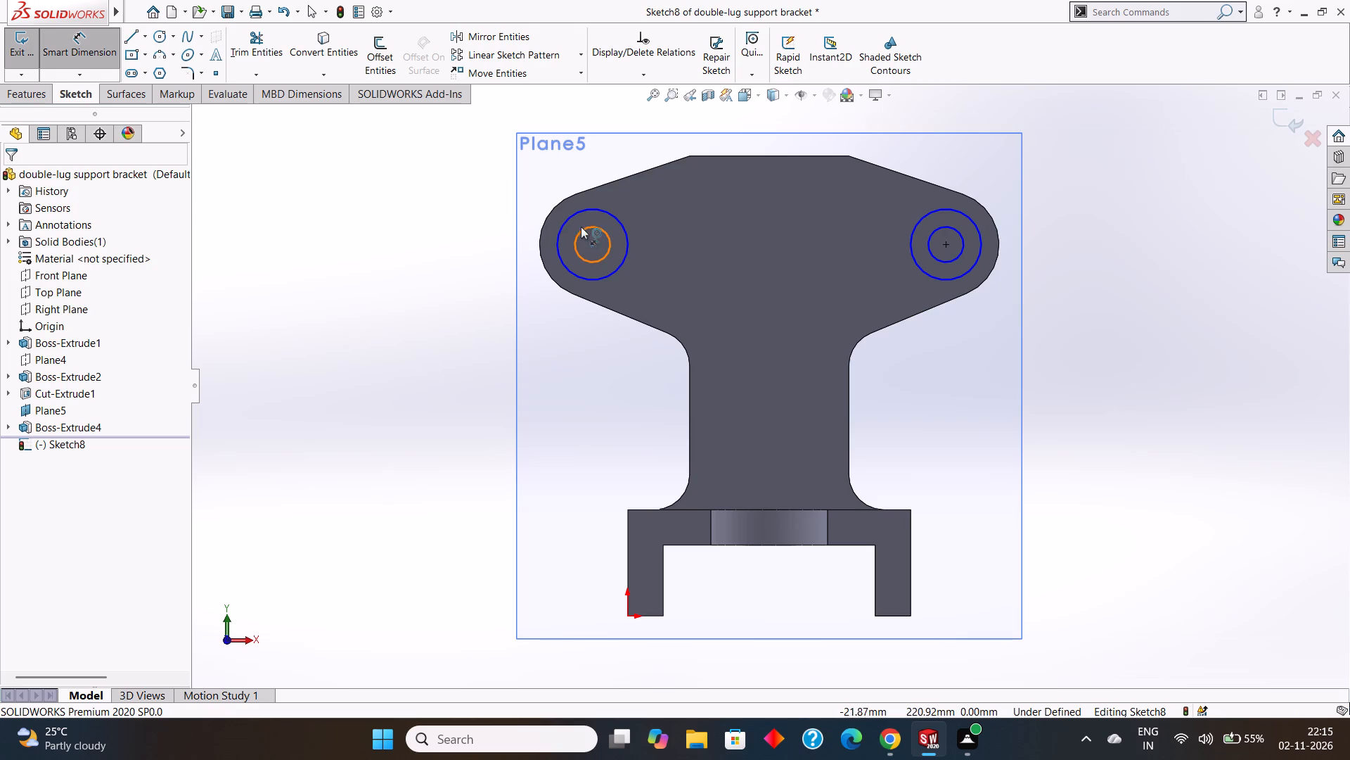
{"action": "left_click", "coordinate": [493, 240]}
{"action": "left_click", "coordinate": [430, 217]}
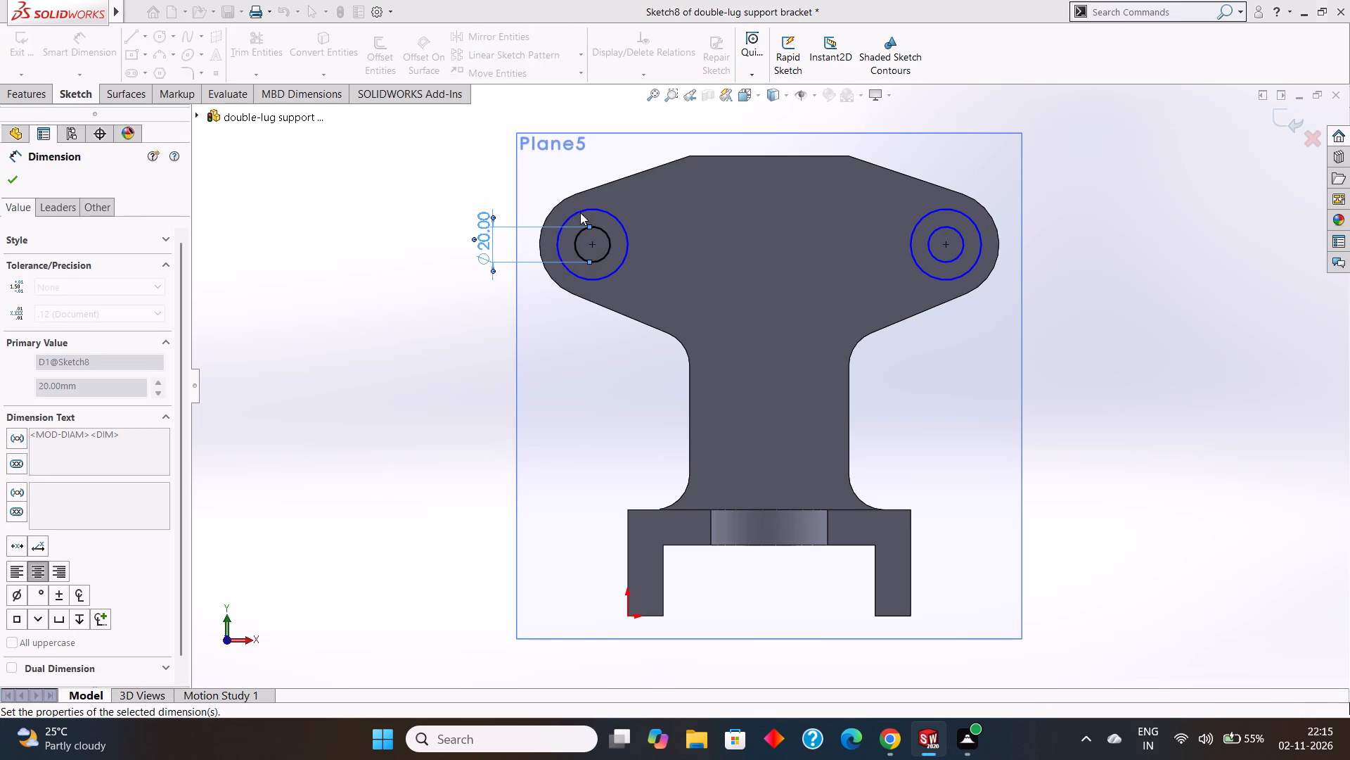
{"action": "left_click", "coordinate": [589, 210]}
{"action": "left_click", "coordinate": [456, 220]}
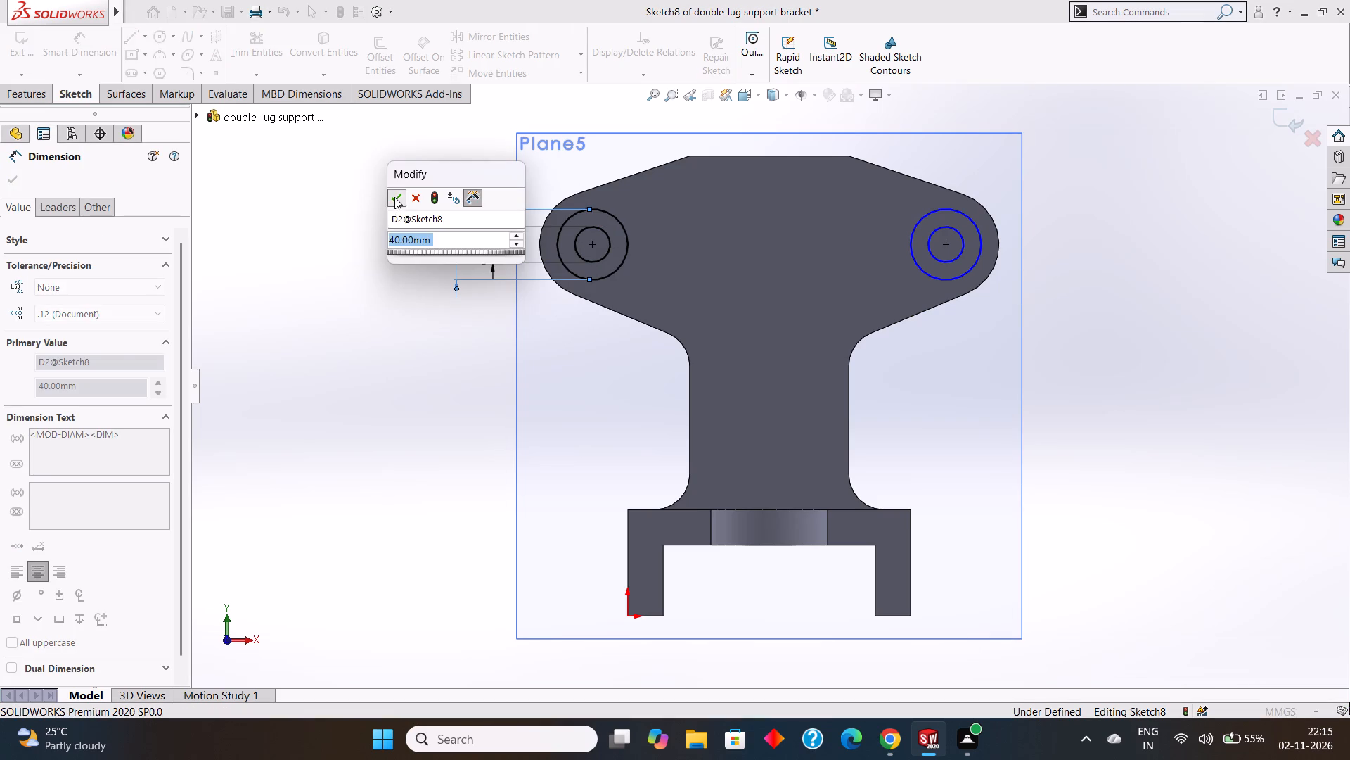
{"action": "left_click", "coordinate": [394, 197]}
{"action": "left_click", "coordinate": [947, 224]}
{"action": "left_click", "coordinate": [1047, 230]}
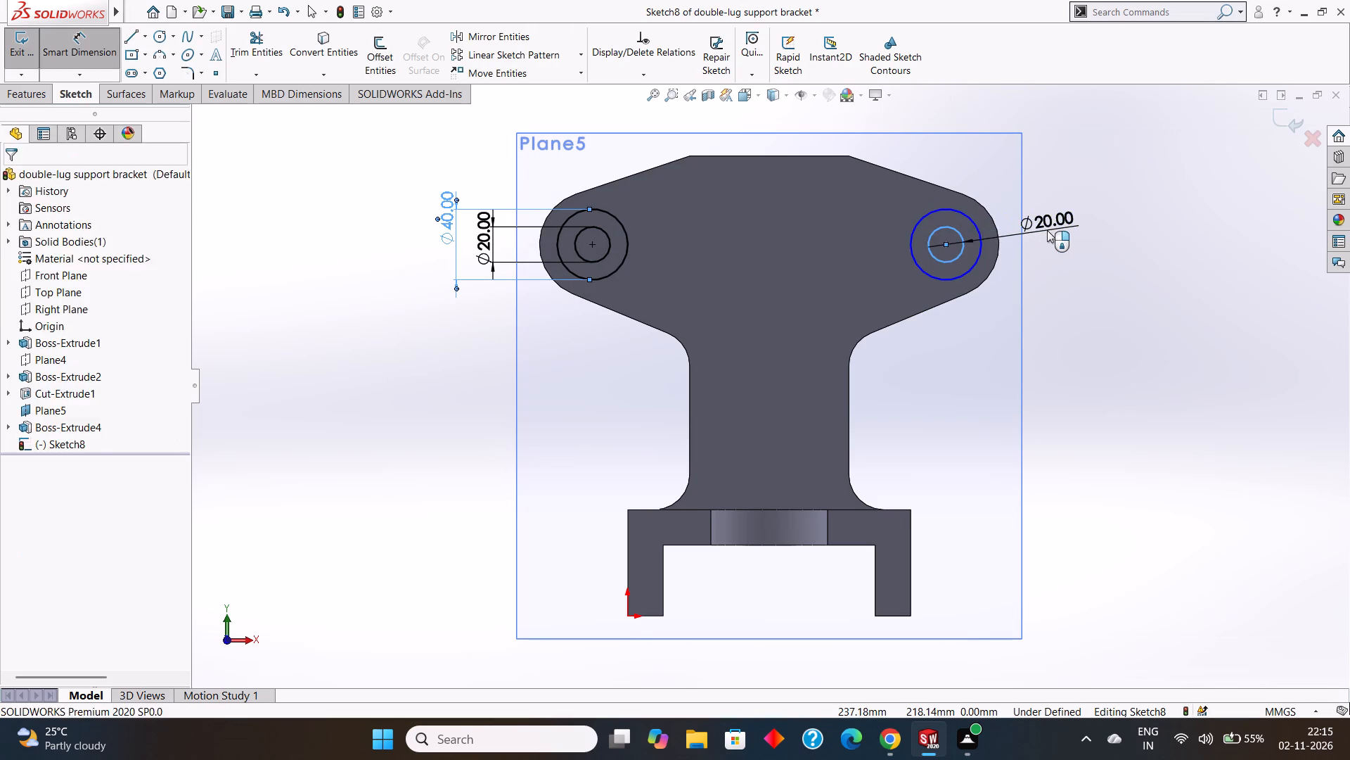
{"action": "left_click", "coordinate": [979, 210]}
{"action": "left_click", "coordinate": [935, 208]}
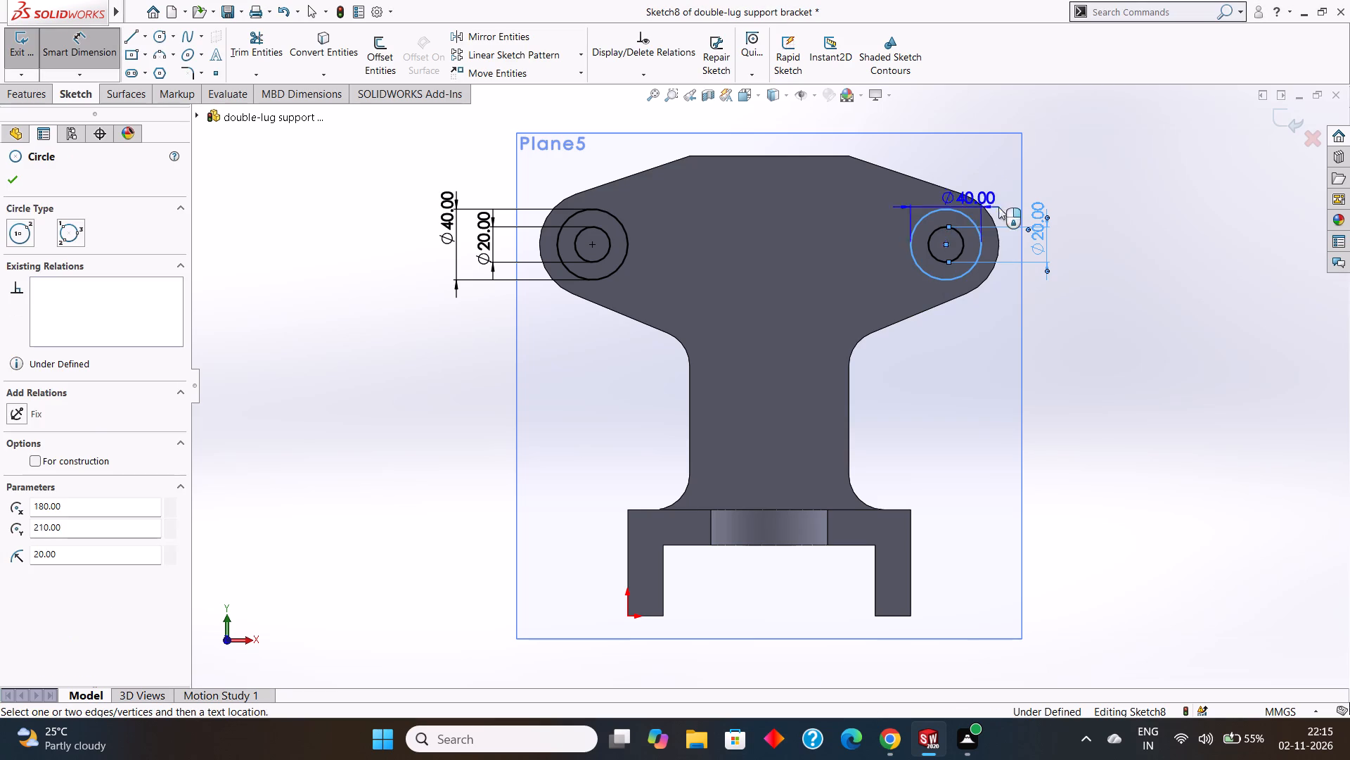
{"action": "left_click", "coordinate": [1093, 209]}
{"action": "left_click", "coordinate": [1034, 194]}
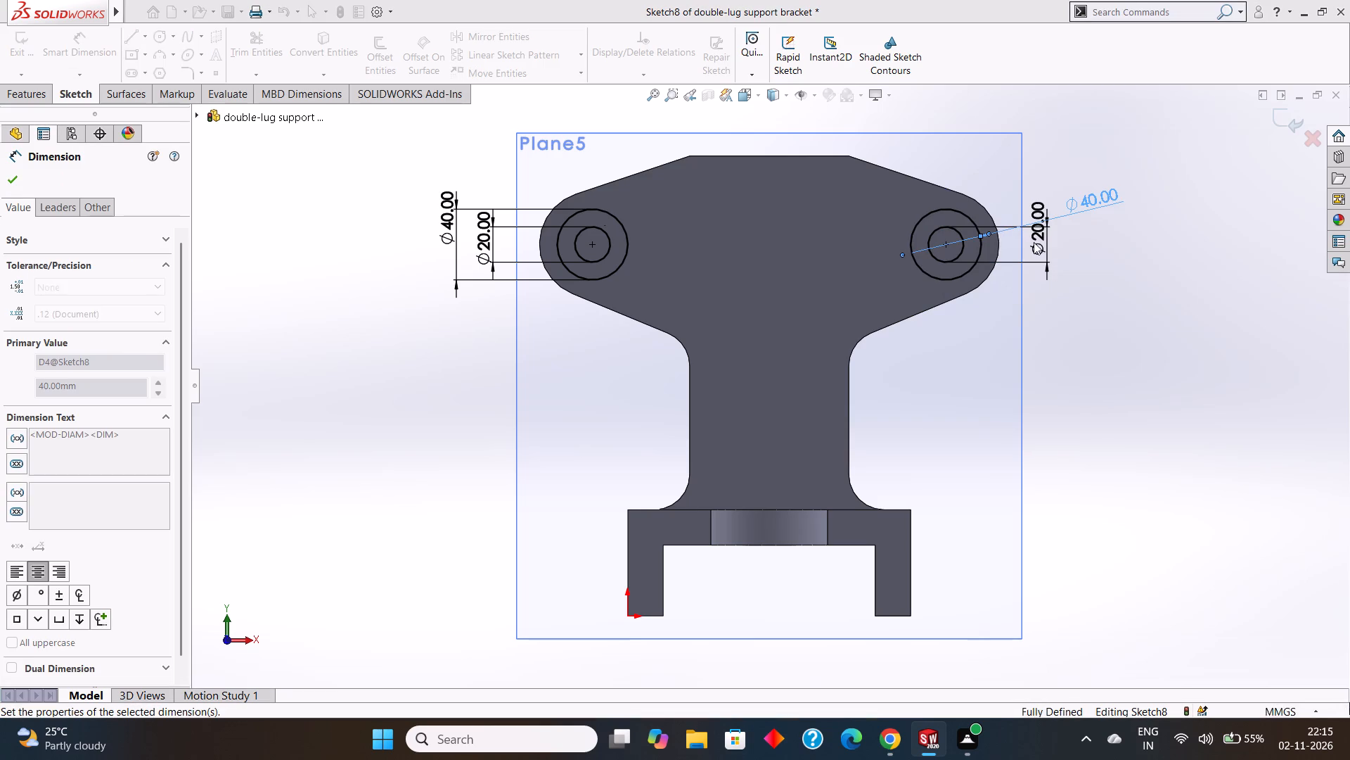
{"action": "left_click", "coordinate": [9, 178]}
Extrude the two concentric circle pairs 30 mm blind from the lug's front face as ring bosses merged with the body.
{"action": "left_click", "coordinate": [19, 97]}
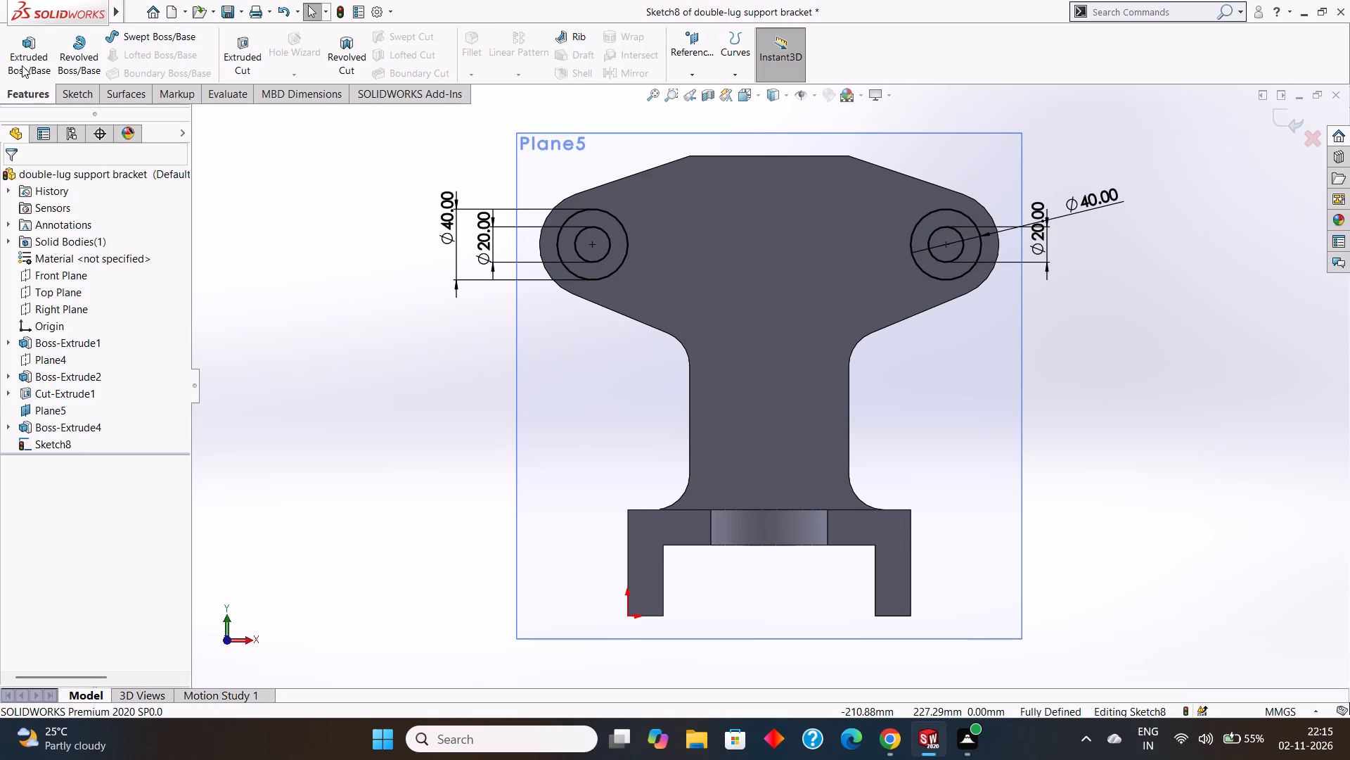
{"action": "left_click", "coordinate": [22, 65]}
{"action": "middle_click_drag", "start_coordinate": [1063, 331], "coordinate": [954, 348]}
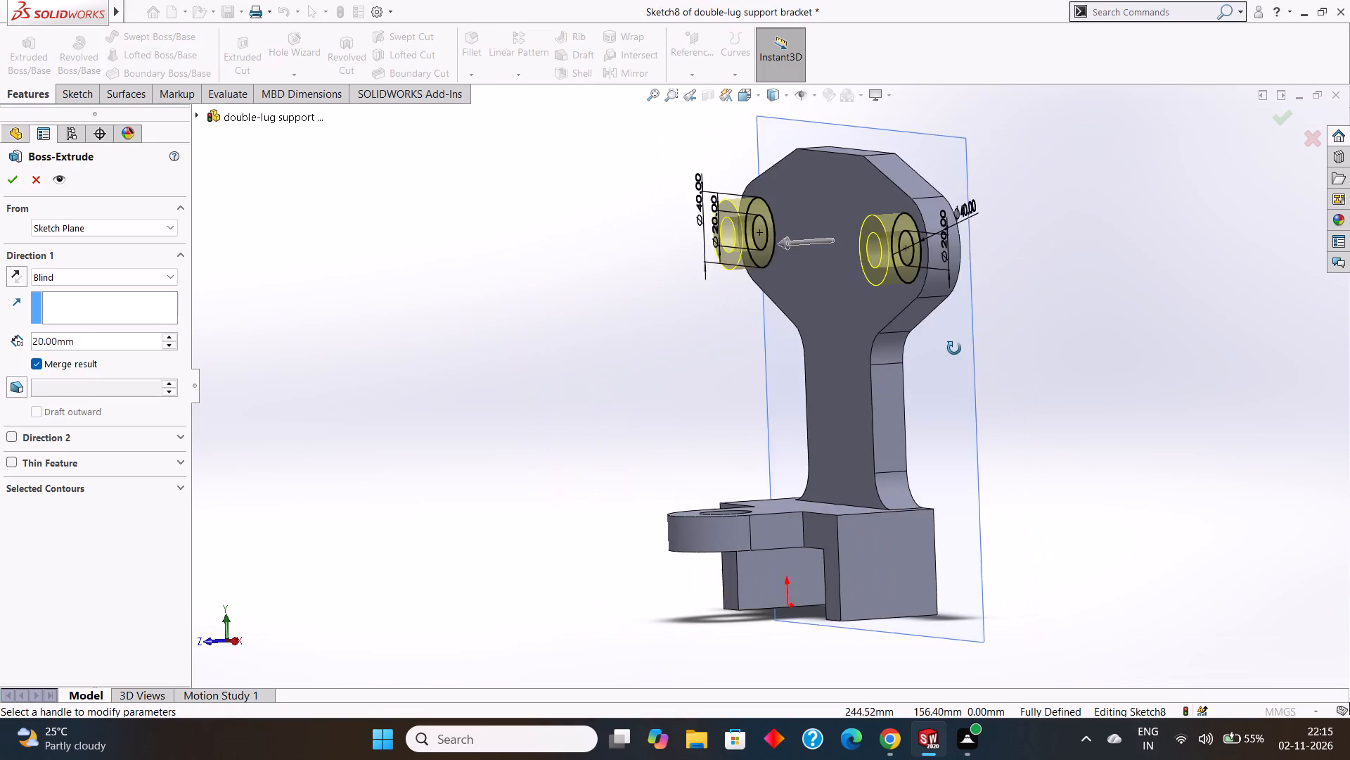
{"action": "middle_click_drag", "start_coordinate": [954, 348], "coordinate": [953, 353]}
{"action": "middle_click", "coordinate": [960, 356]}
{"action": "middle_click_drag", "start_coordinate": [958, 355], "coordinate": [966, 362]}
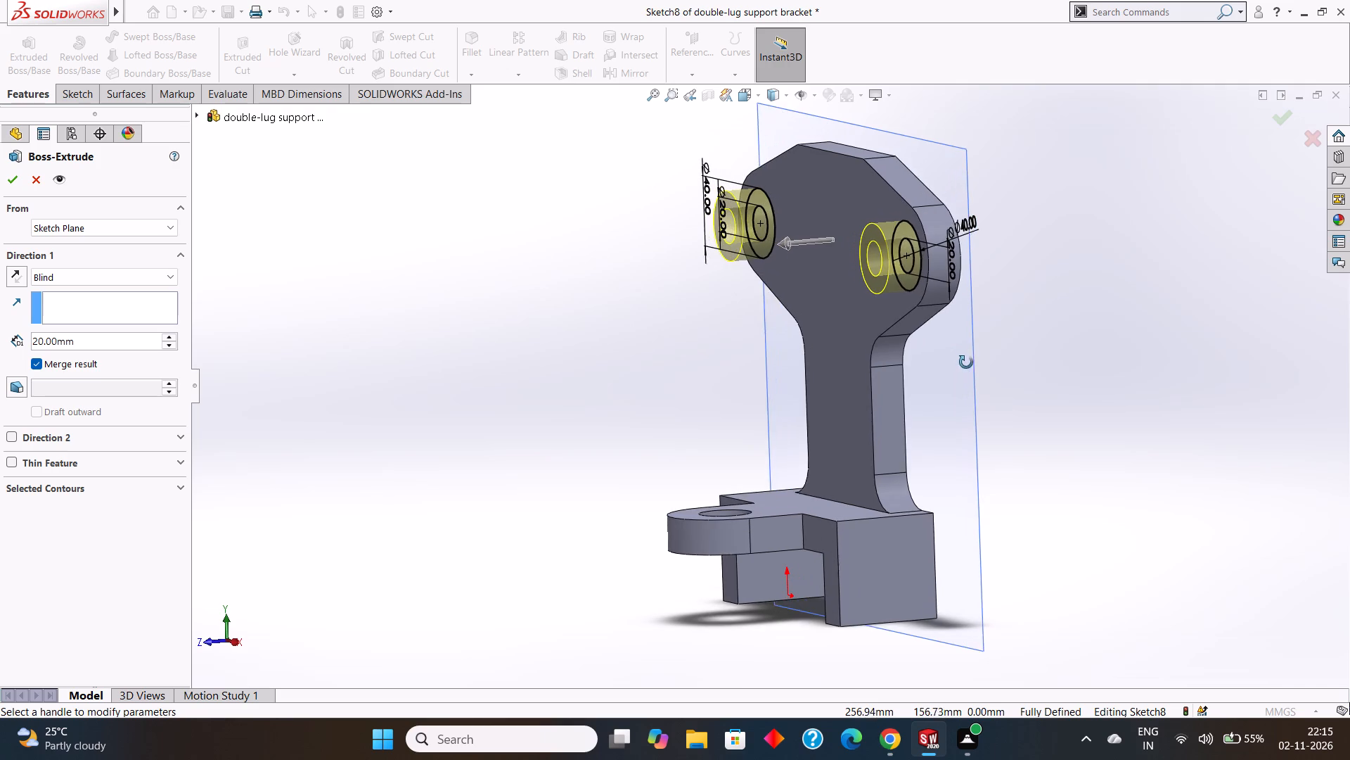
{"action": "middle_click_drag", "start_coordinate": [966, 362], "coordinate": [968, 363]}
{"action": "middle_click", "coordinate": [972, 363]}
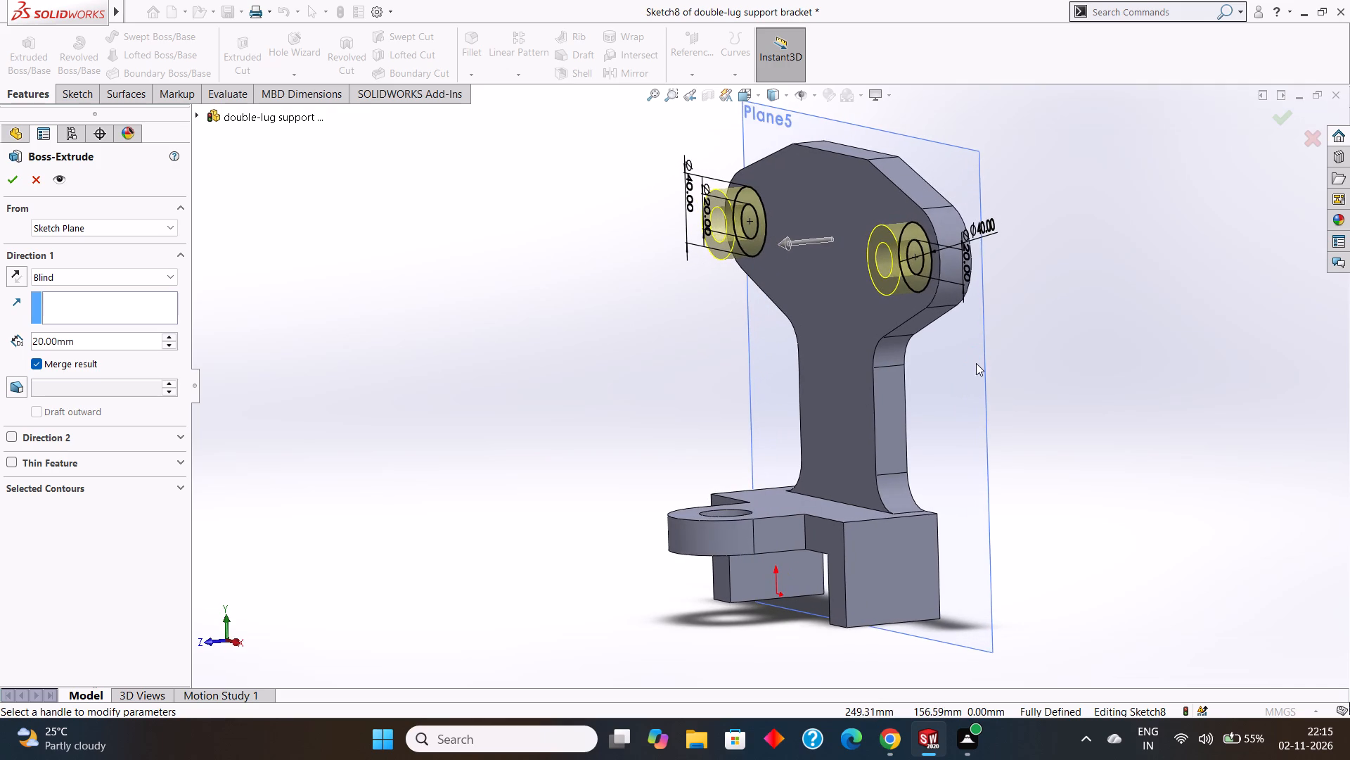
{"action": "middle_click_drag", "start_coordinate": [976, 363], "coordinate": [985, 364]}
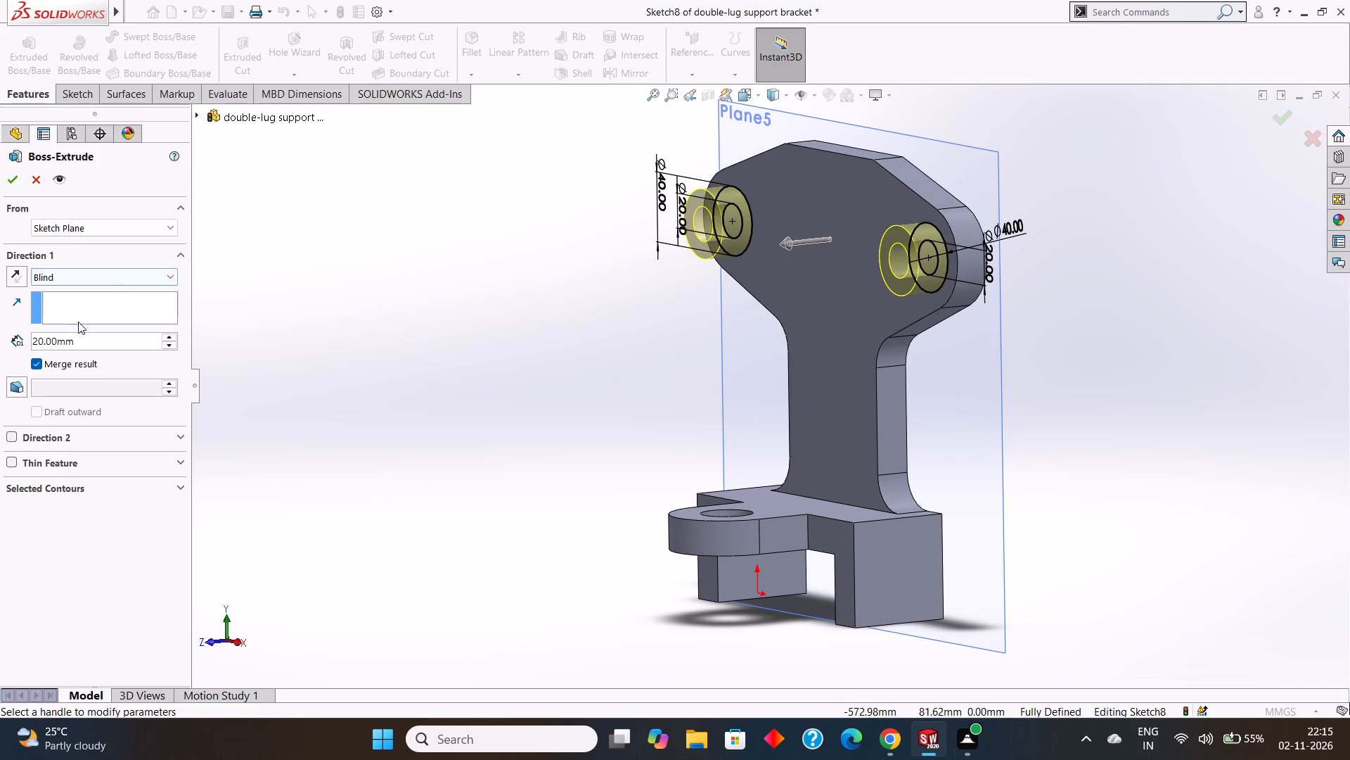
{"action": "left_click", "coordinate": [73, 341]}
{"action": "left_click_drag", "start_coordinate": [108, 343], "coordinate": [11, 341]}
{"action": "type", "text": "30"}
{"action": "key", "text": "Return"}
{"action": "left_click", "coordinate": [14, 184]}
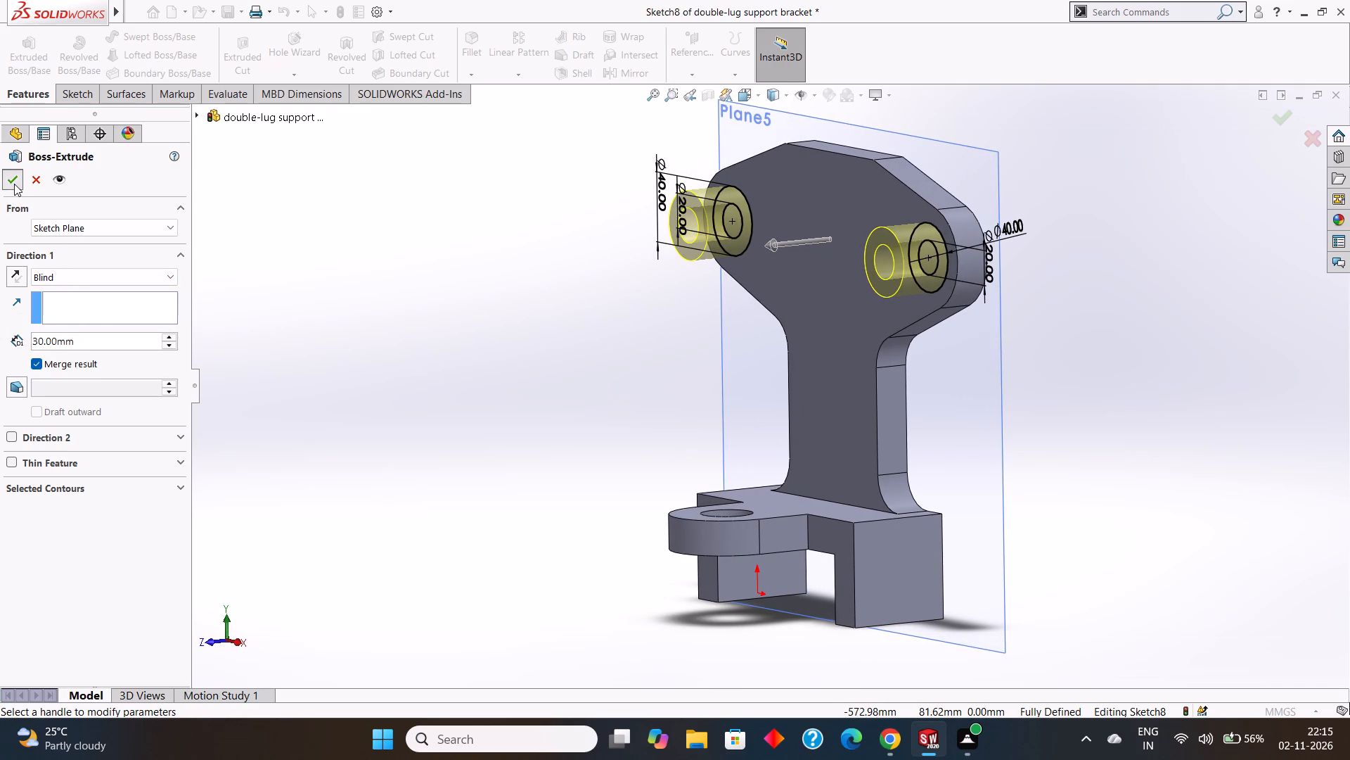
{"action": "left_click", "coordinate": [540, 320]}
Examine the ring bosses, lug and base of the bracket from the front, the sides and underneath.
{"action": "middle_click_drag", "start_coordinate": [540, 320], "coordinate": [564, 318]}
{"action": "middle_click_drag", "start_coordinate": [572, 329], "coordinate": [583, 329]}
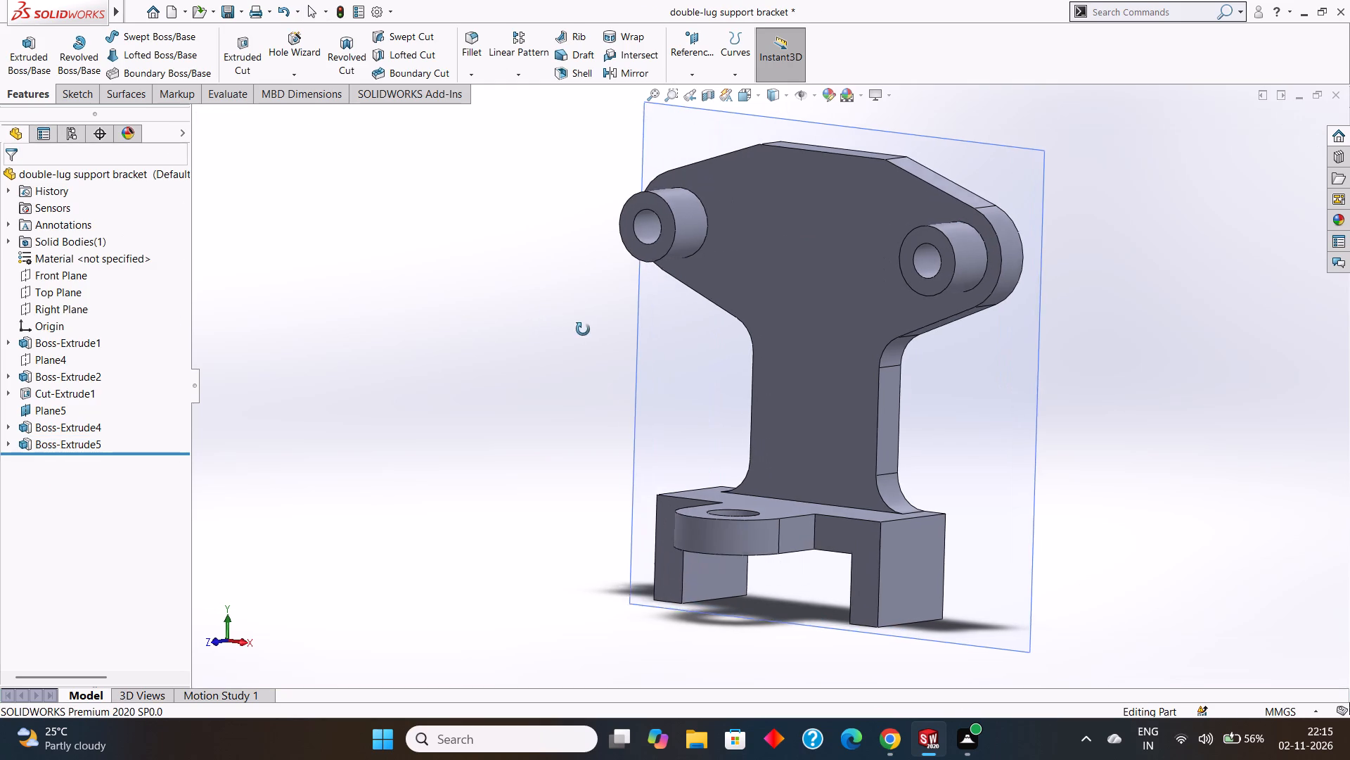
{"action": "middle_click_drag", "start_coordinate": [583, 329], "coordinate": [586, 329]}
{"action": "middle_click", "coordinate": [579, 337]}
{"action": "middle_click_drag", "start_coordinate": [560, 344], "coordinate": [577, 345]}
{"action": "middle_click_drag", "start_coordinate": [572, 347], "coordinate": [584, 350]}
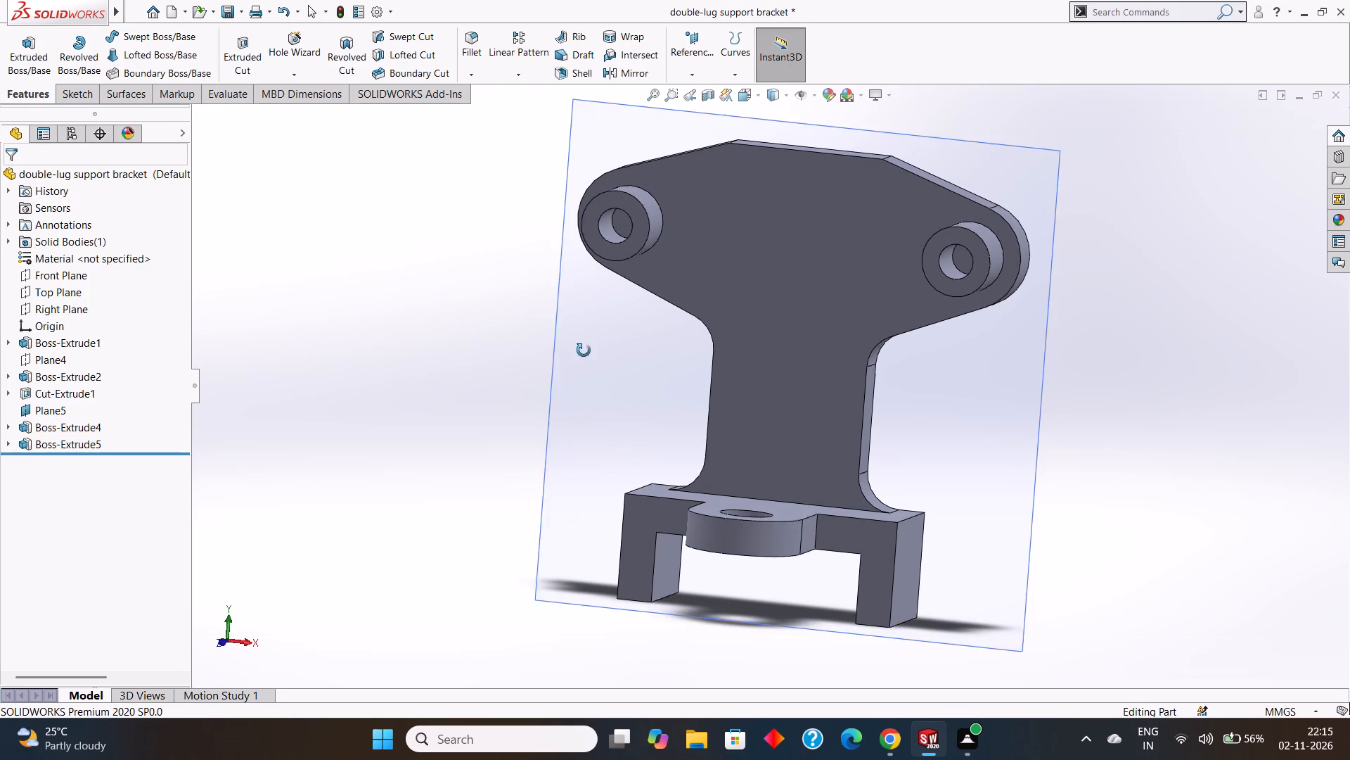
{"action": "middle_click_drag", "start_coordinate": [584, 350], "coordinate": [599, 347]}
{"action": "middle_click_drag", "start_coordinate": [596, 346], "coordinate": [621, 353]}
{"action": "middle_click_drag", "start_coordinate": [589, 336], "coordinate": [607, 372]}
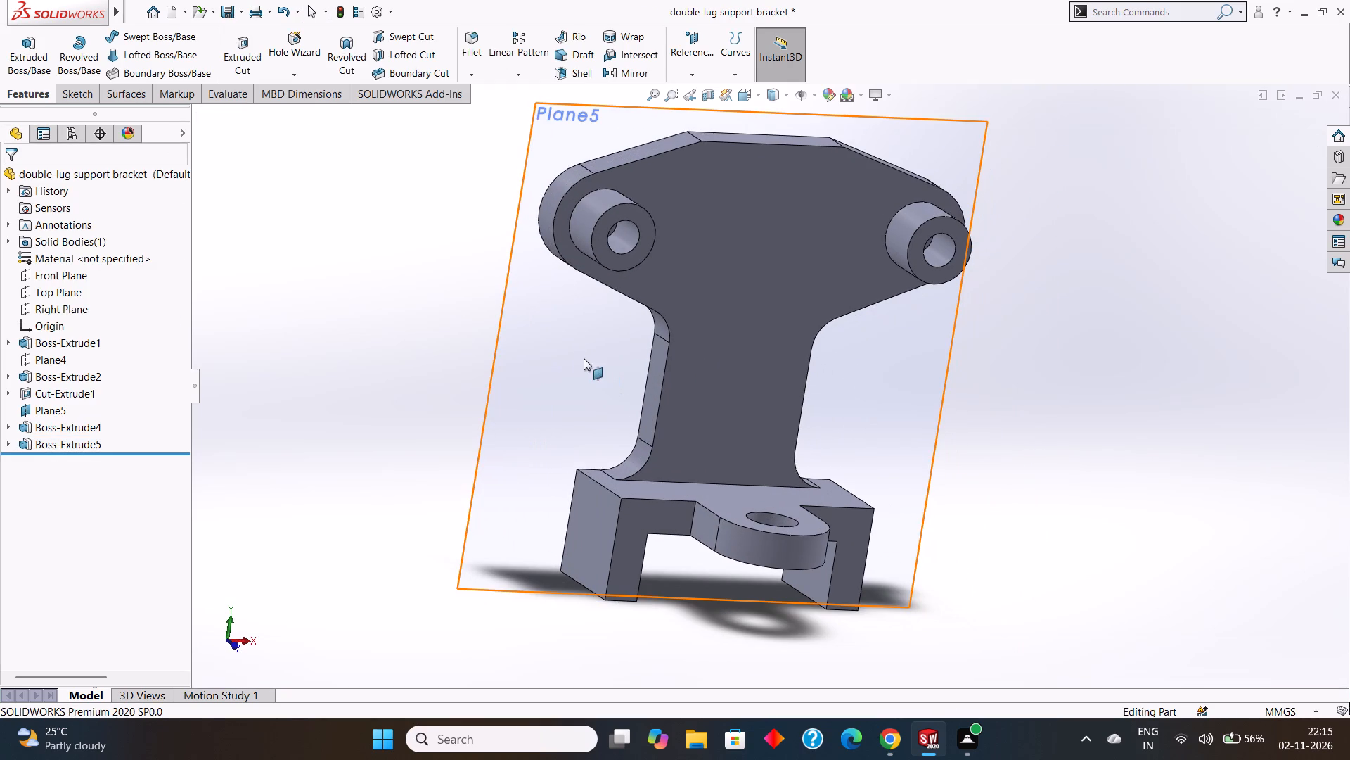
{"action": "middle_click_drag", "start_coordinate": [581, 356], "coordinate": [564, 338]}
{"action": "middle_click_drag", "start_coordinate": [606, 346], "coordinate": [586, 336]}
{"action": "middle_click_drag", "start_coordinate": [603, 339], "coordinate": [587, 341]}
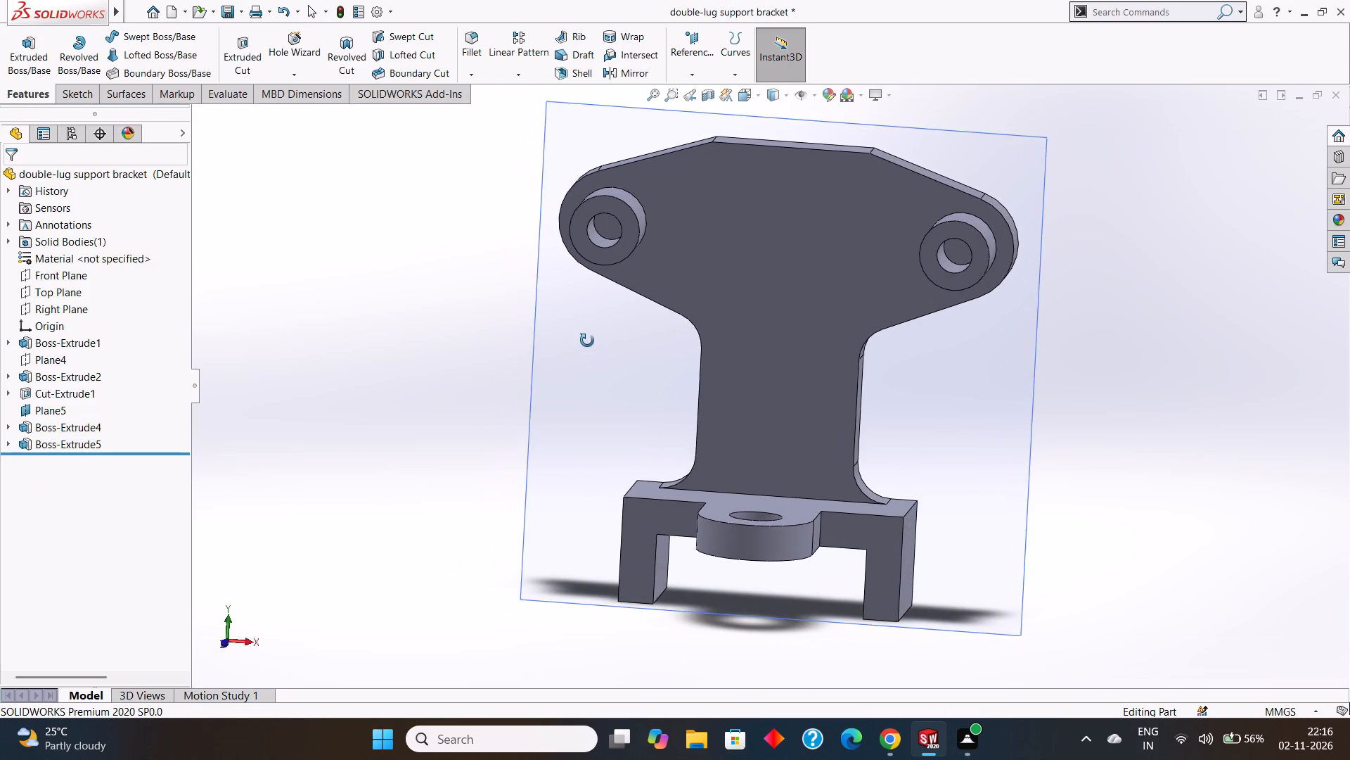
{"action": "middle_click_drag", "start_coordinate": [587, 341], "coordinate": [586, 341]}
{"action": "middle_click_drag", "start_coordinate": [586, 341], "coordinate": [598, 357]}
{"action": "middle_click_drag", "start_coordinate": [599, 357], "coordinate": [597, 320]}
{"action": "middle_click_drag", "start_coordinate": [596, 331], "coordinate": [596, 315]}
{"action": "middle_click_drag", "start_coordinate": [596, 326], "coordinate": [597, 312]}
{"action": "scroll", "coordinate": [601, 316], "scroll_direction": "up", "scroll_amount": 1}
{"action": "middle_click_drag", "start_coordinate": [602, 317], "coordinate": [621, 326]}
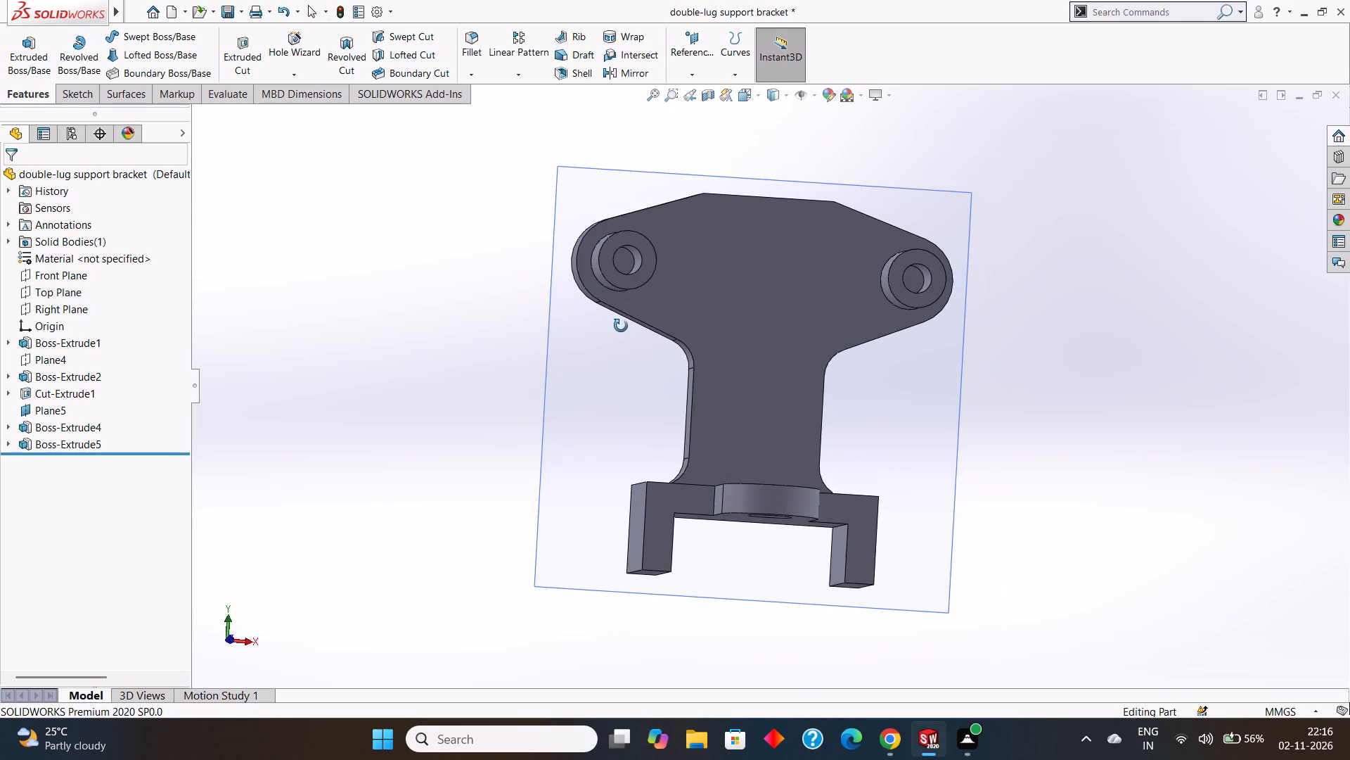
{"action": "middle_click_drag", "start_coordinate": [621, 326], "coordinate": [617, 308]}
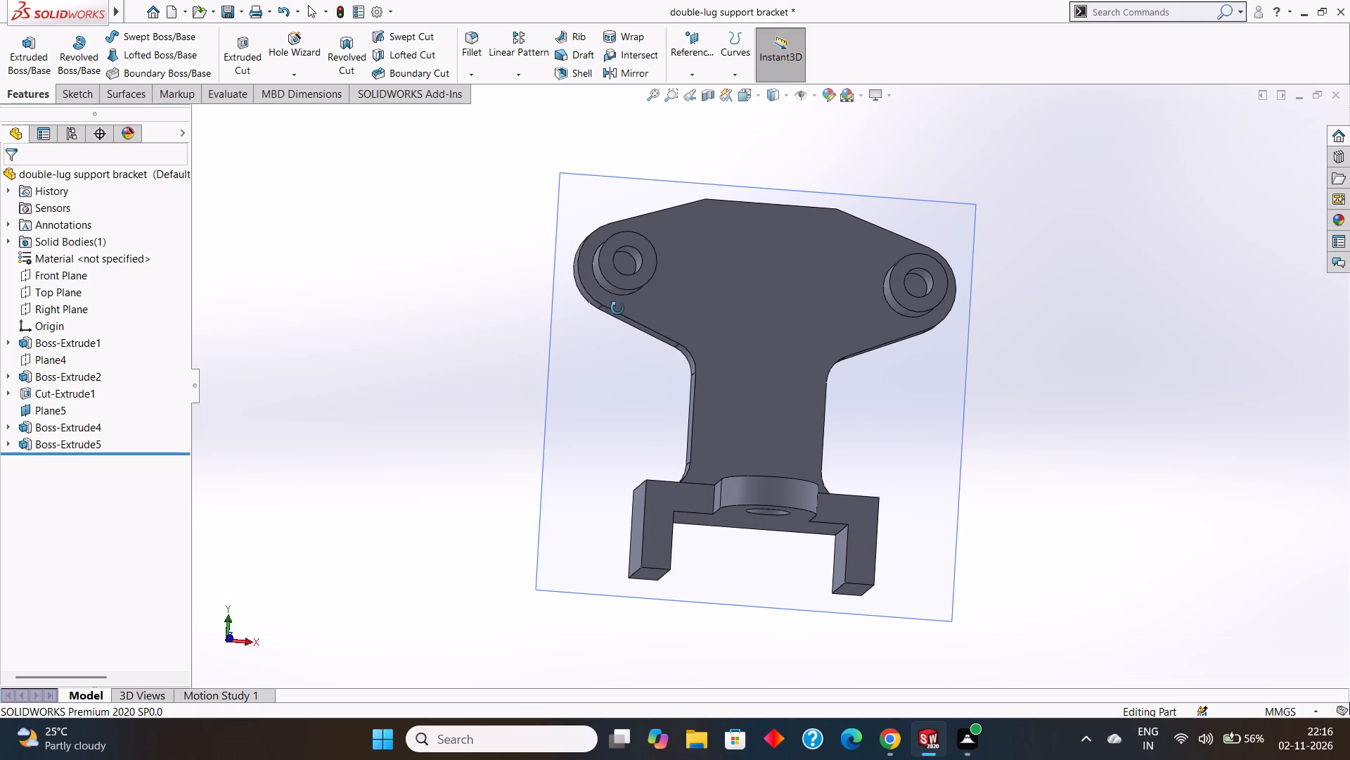
{"action": "middle_click_drag", "start_coordinate": [617, 308], "coordinate": [617, 305]}
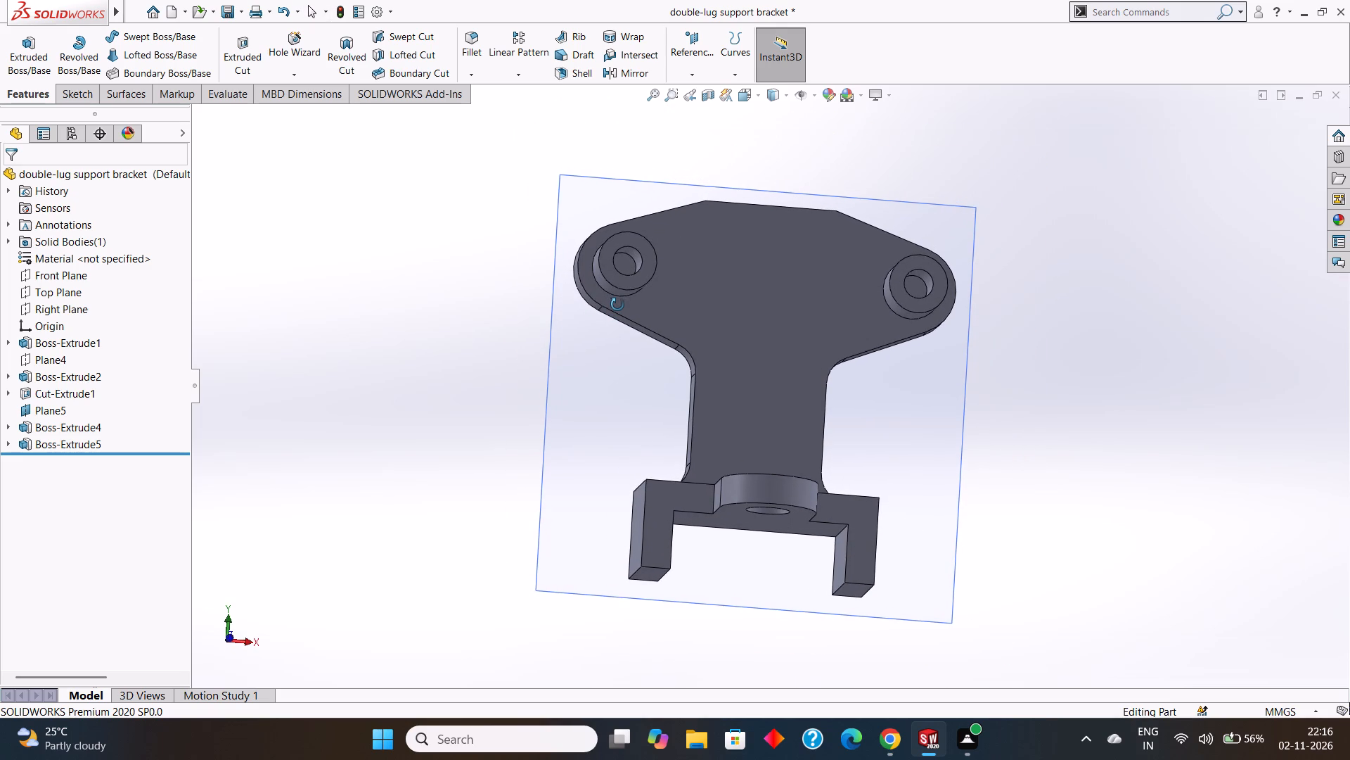
{"action": "middle_click_drag", "start_coordinate": [617, 305], "coordinate": [619, 307]}
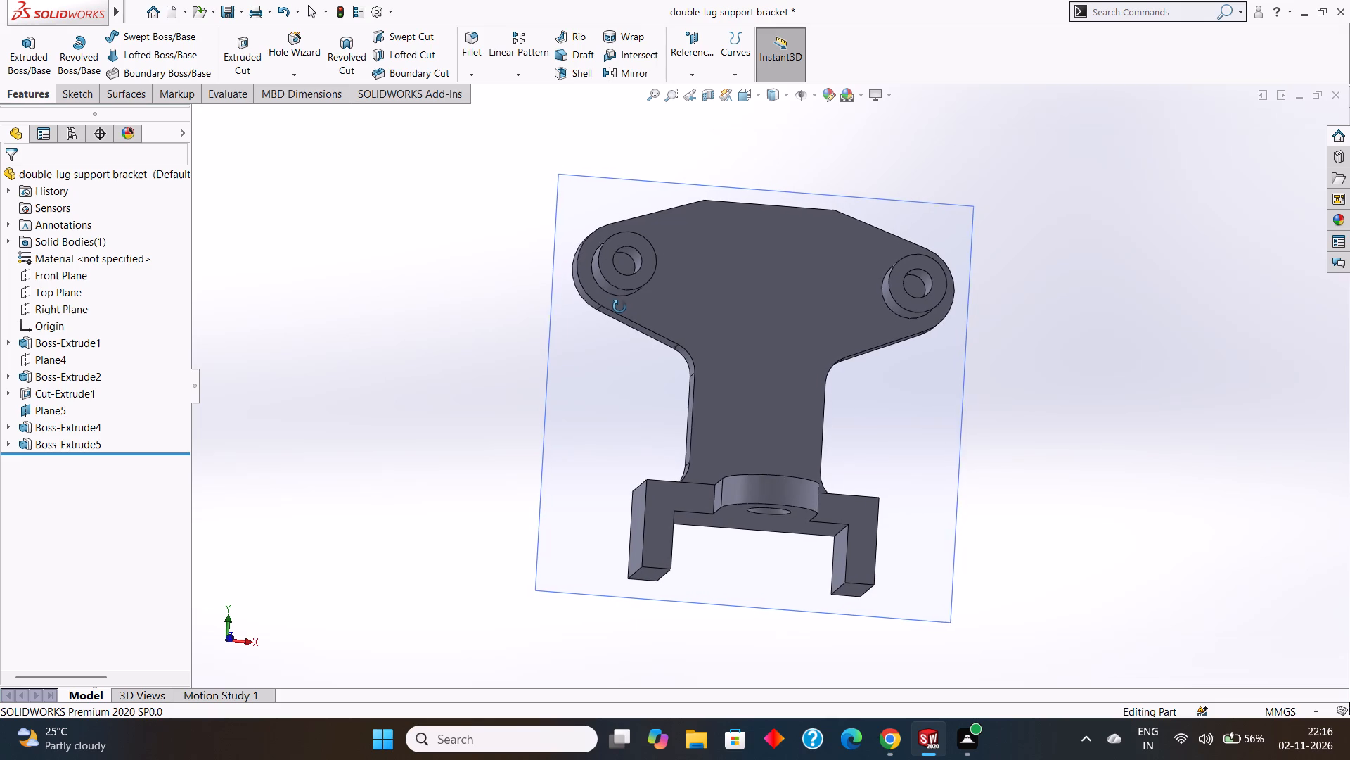
{"action": "middle_click_drag", "start_coordinate": [619, 307], "coordinate": [636, 215]}
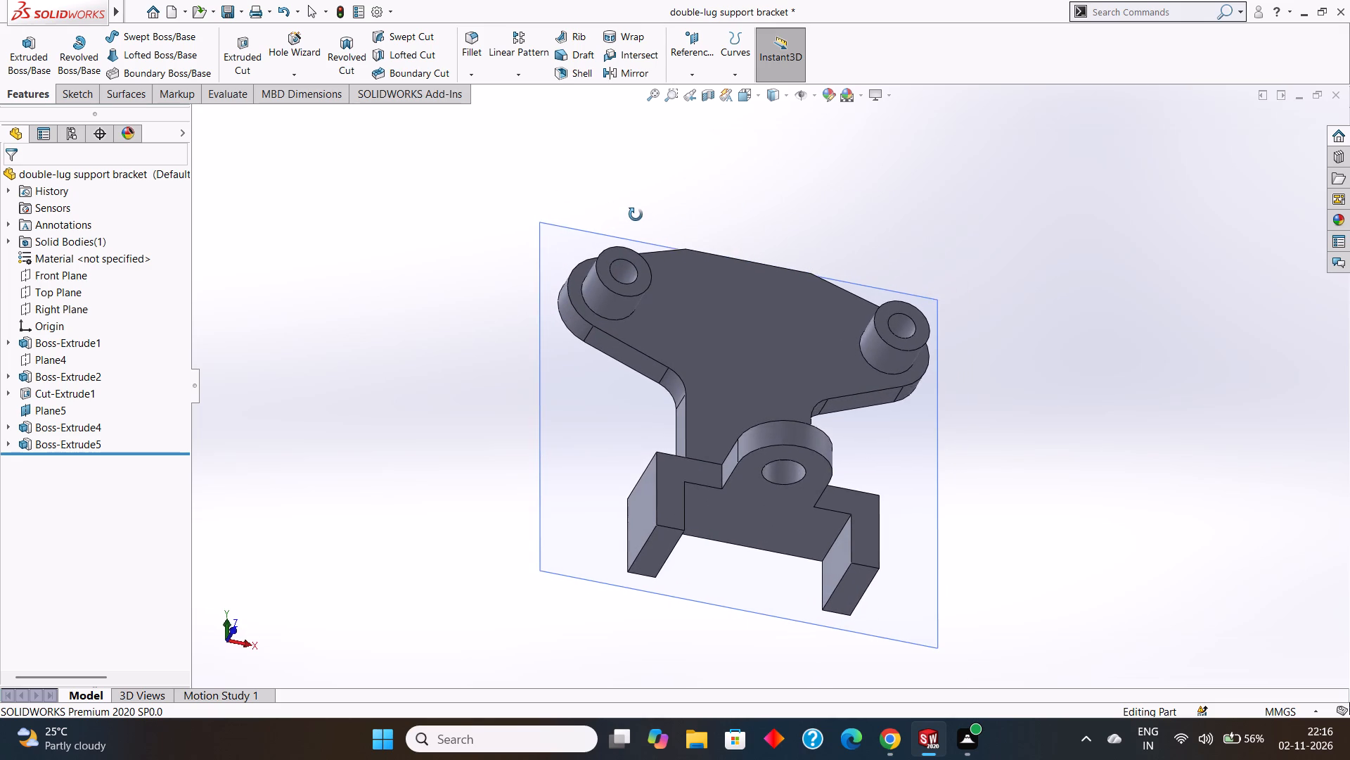
{"action": "middle_click_drag", "start_coordinate": [636, 215], "coordinate": [624, 220]}
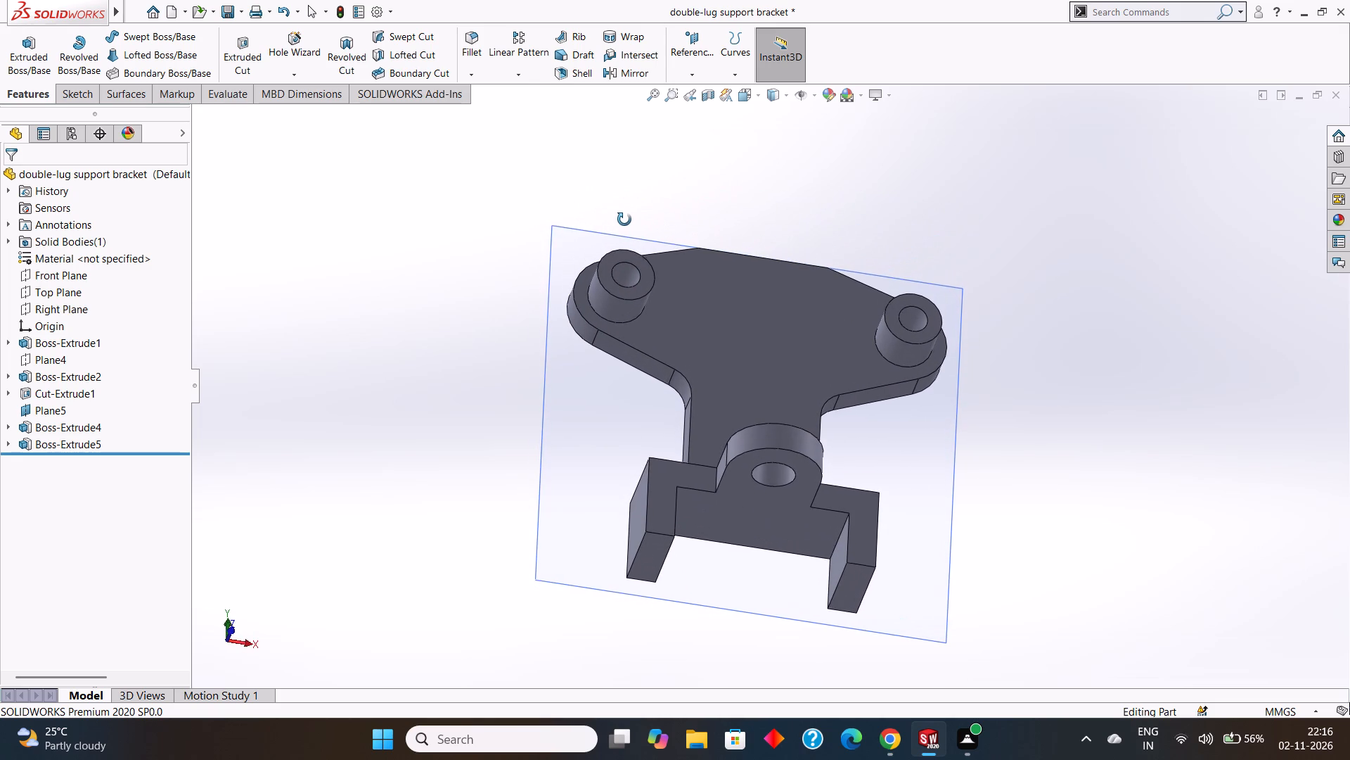
{"action": "middle_click_drag", "start_coordinate": [624, 220], "coordinate": [626, 251]}
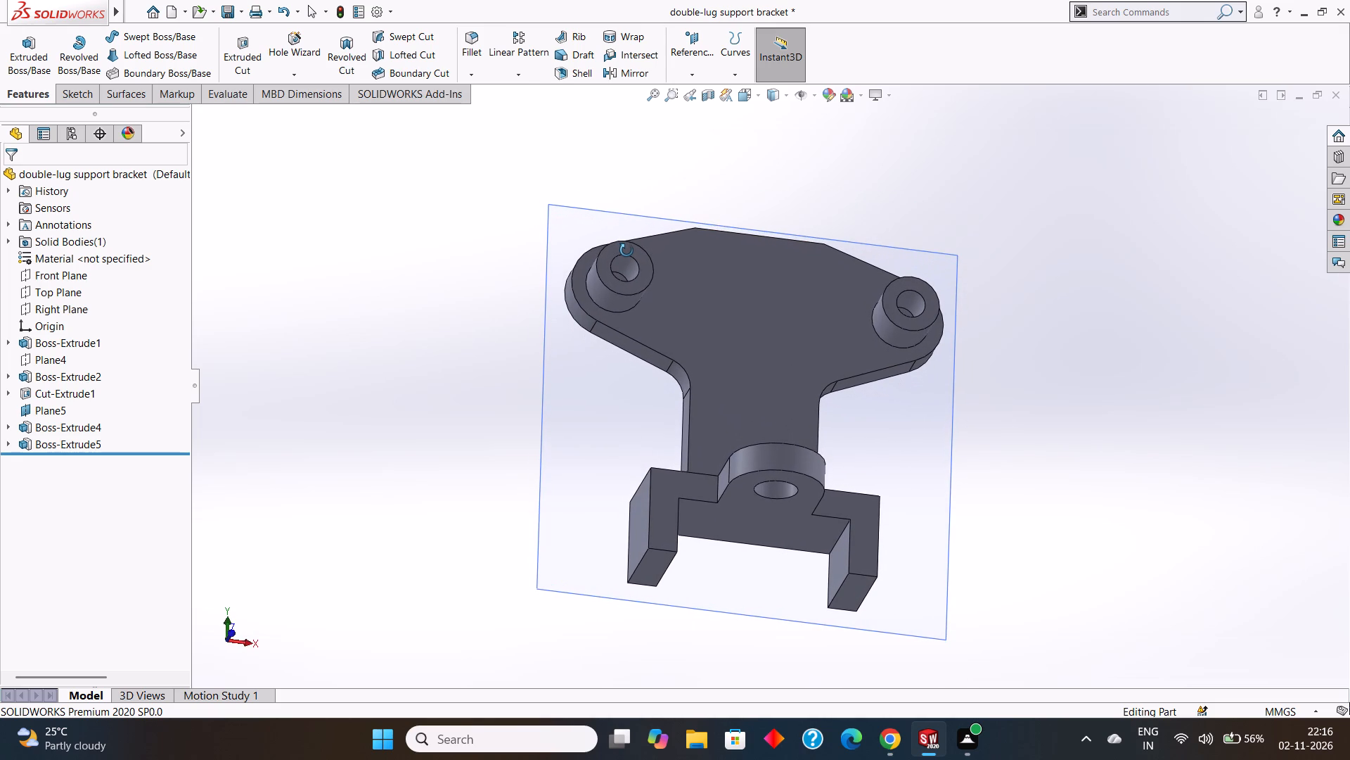
{"action": "middle_click_drag", "start_coordinate": [626, 251], "coordinate": [631, 244]}
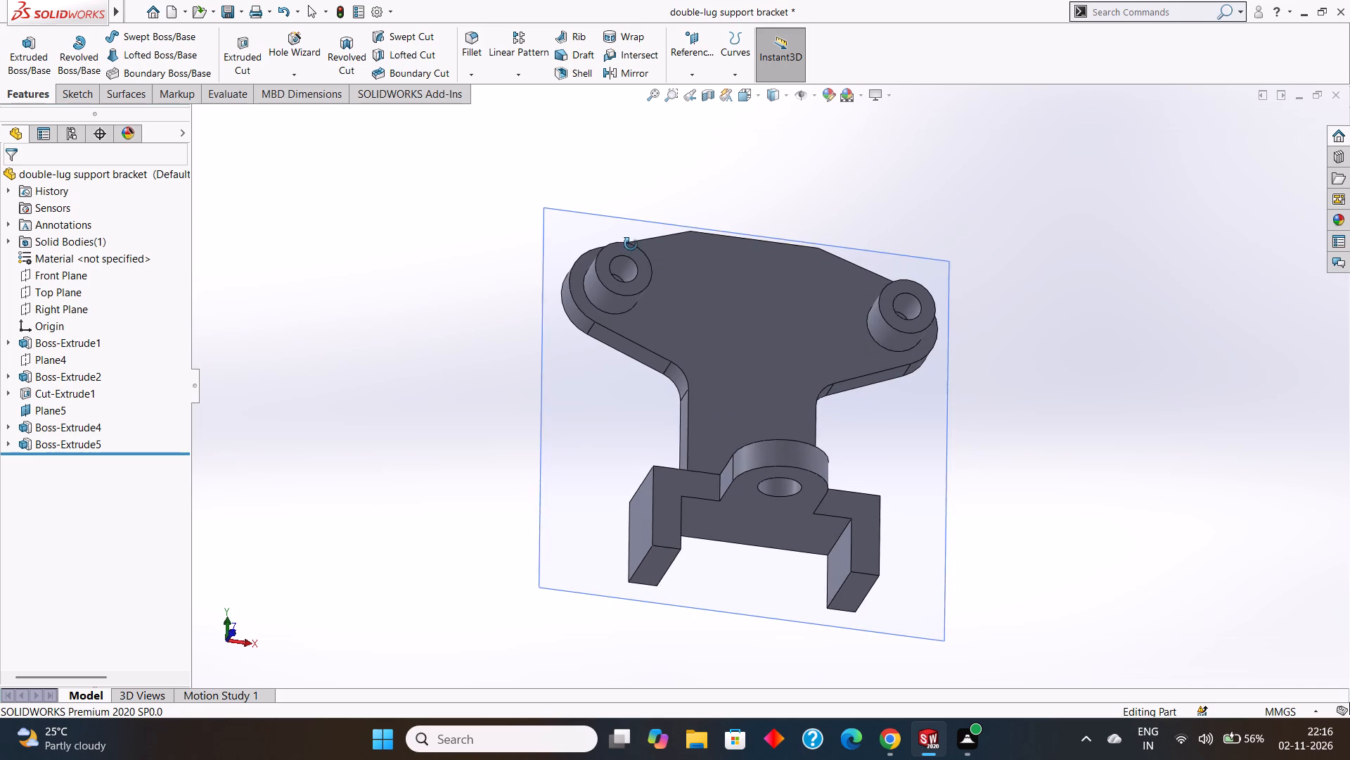
{"action": "middle_click_drag", "start_coordinate": [631, 244], "coordinate": [634, 241]}
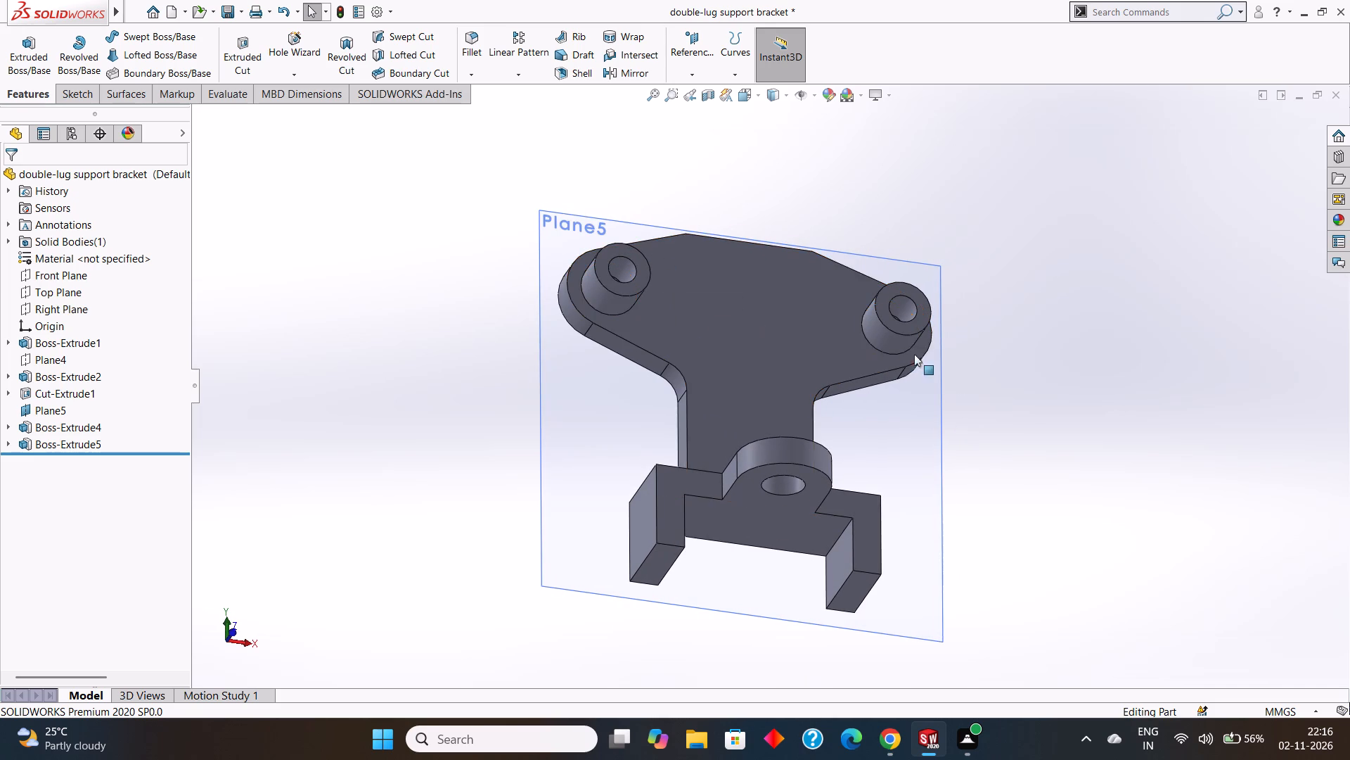
{"action": "middle_click_drag", "start_coordinate": [983, 405], "coordinate": [985, 374]}
{"action": "scroll", "coordinate": [980, 373], "scroll_direction": "down", "scroll_amount": 1}
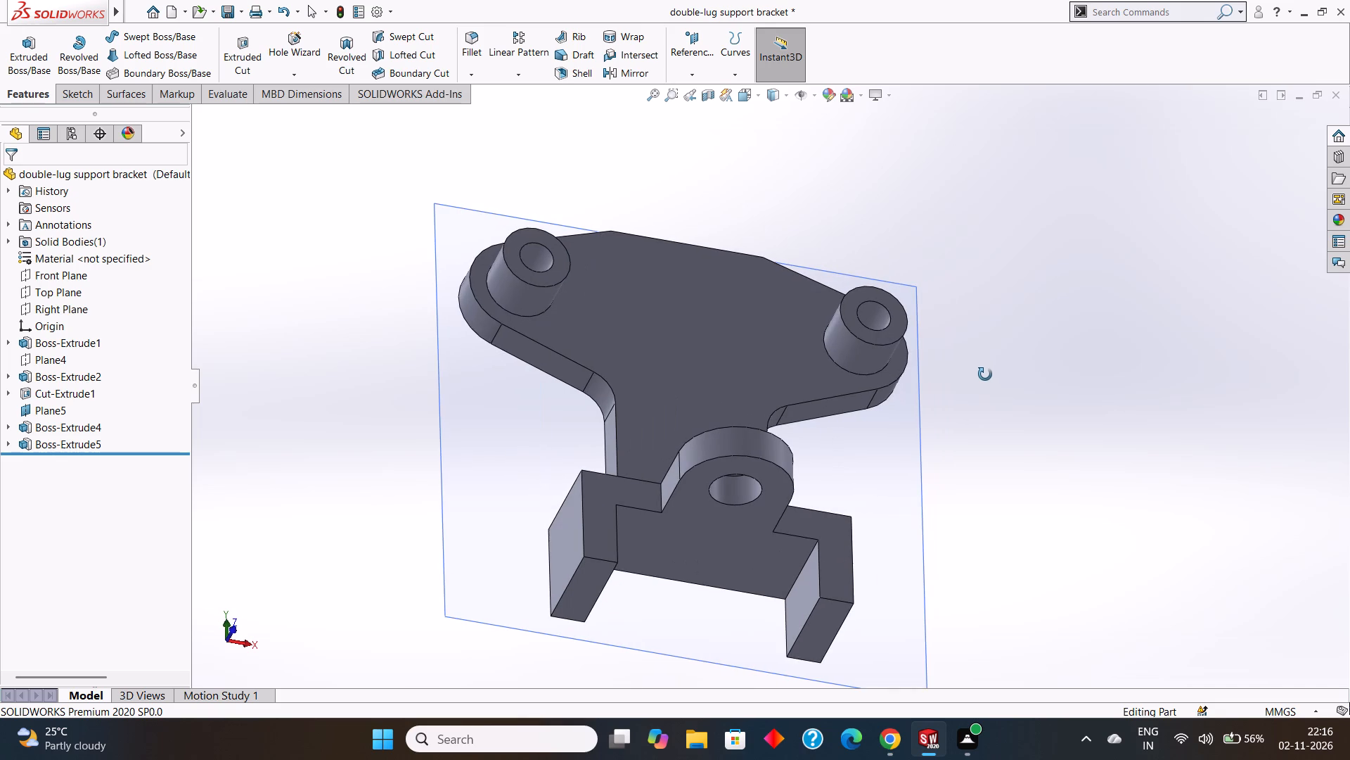
{"action": "middle_click_drag", "start_coordinate": [985, 374], "coordinate": [985, 367]}
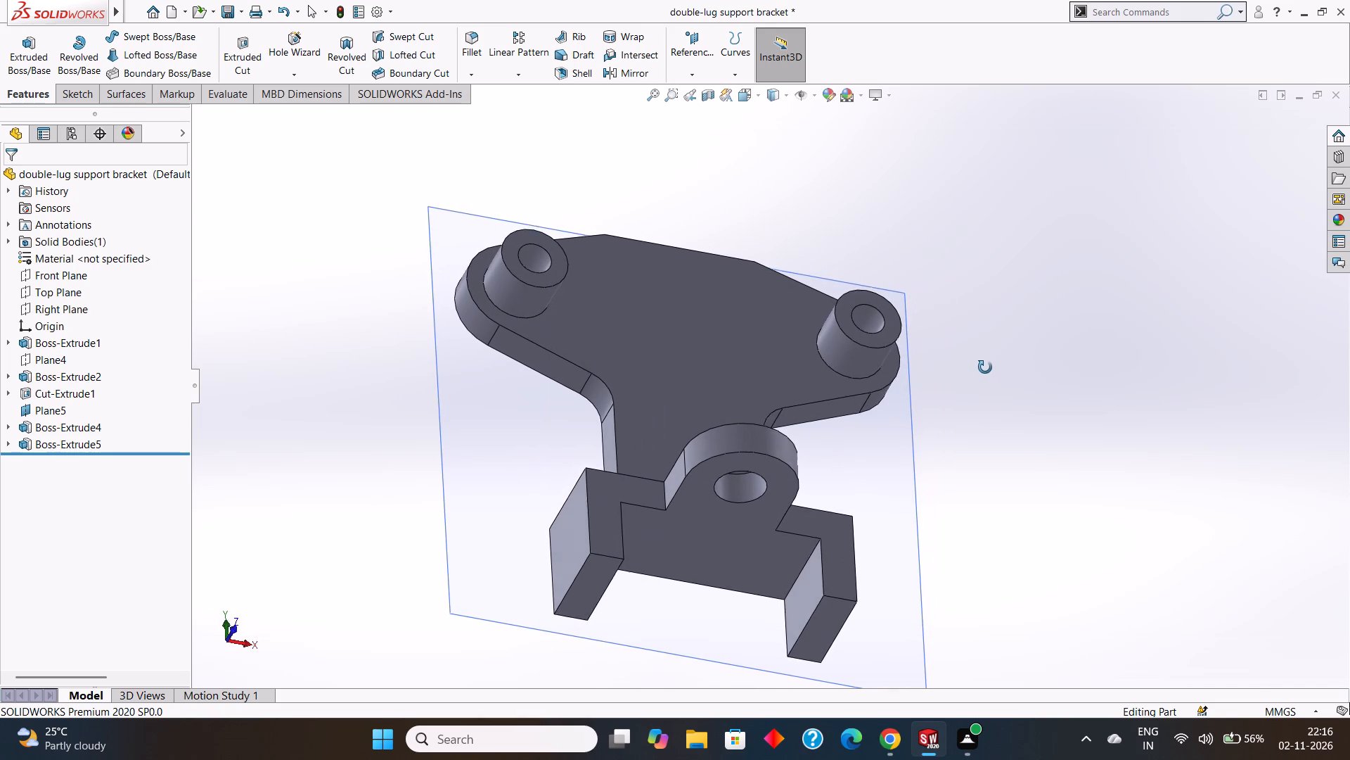
{"action": "middle_click_drag", "start_coordinate": [985, 367], "coordinate": [991, 358]}
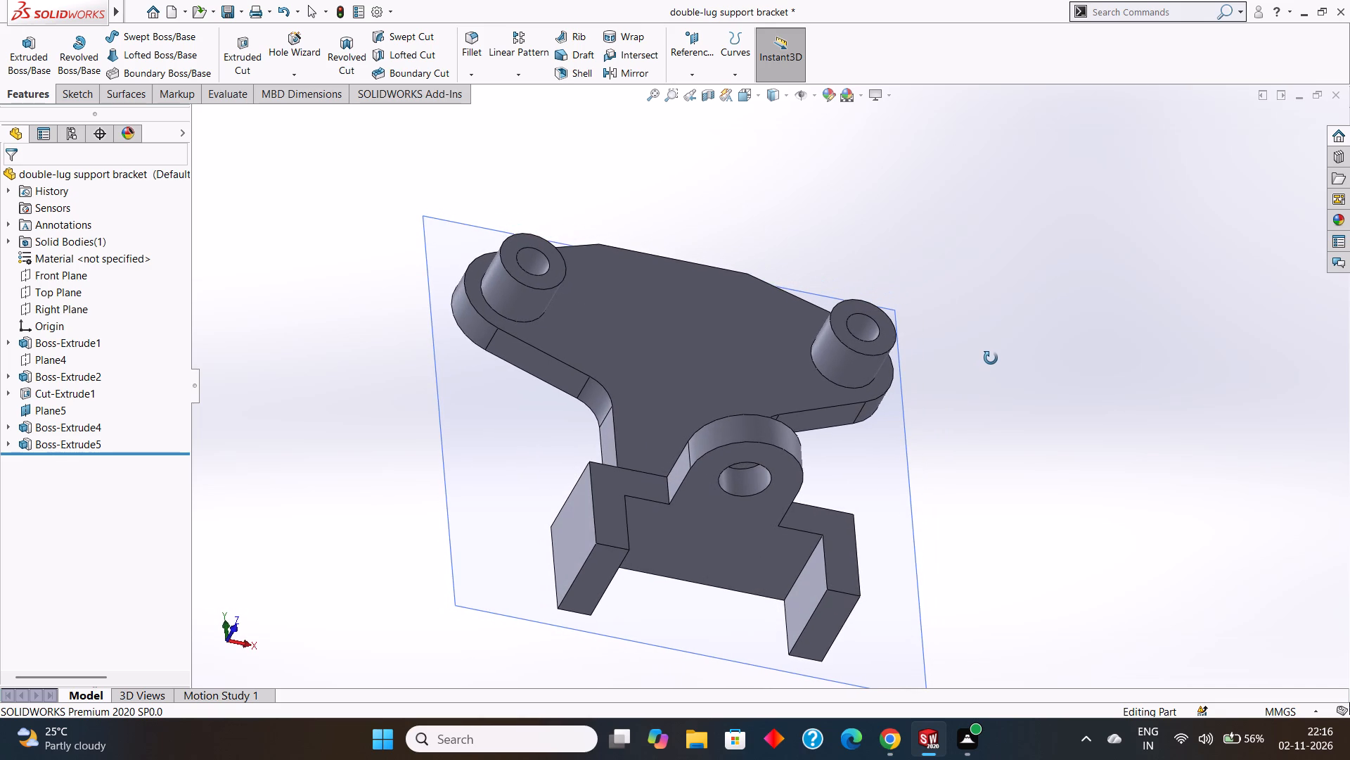
{"action": "middle_click_drag", "start_coordinate": [991, 358], "coordinate": [995, 350]}
{"action": "middle_click_drag", "start_coordinate": [998, 369], "coordinate": [998, 364]}
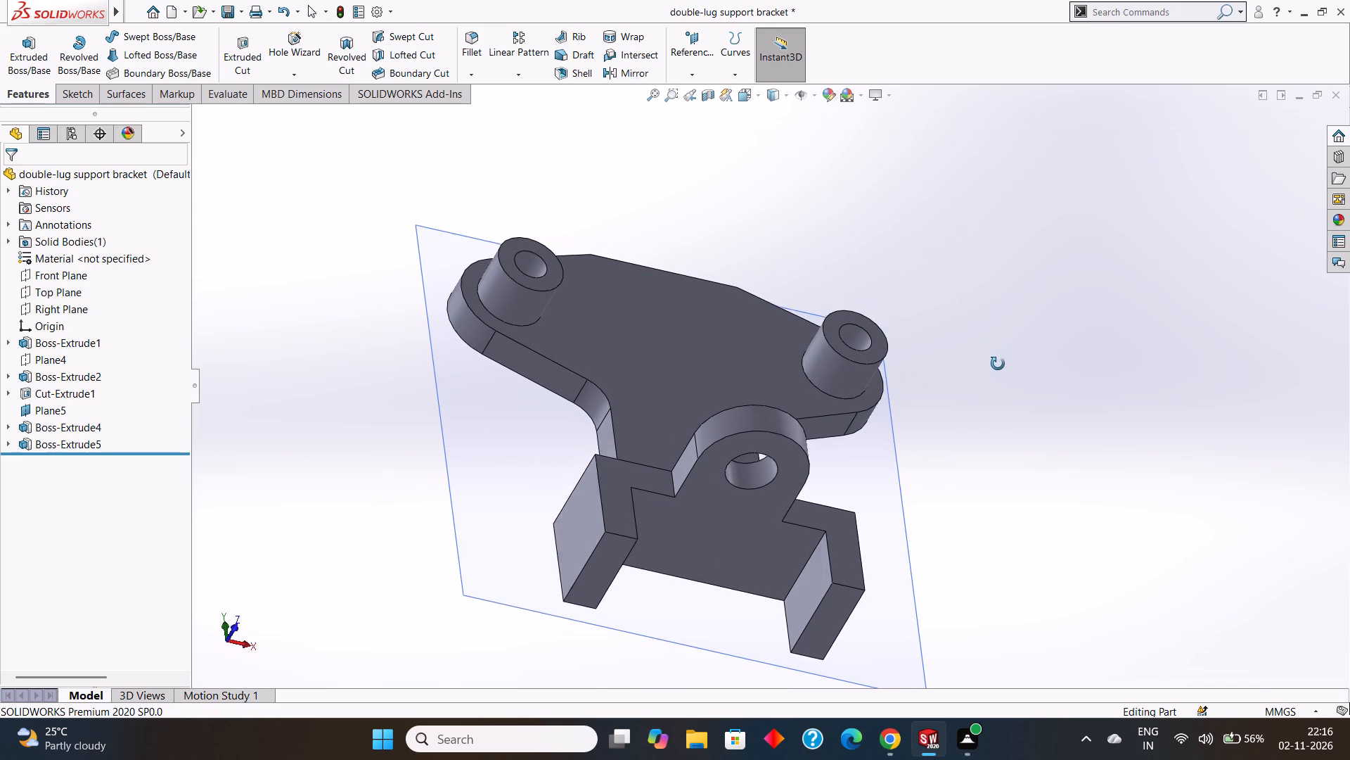
{"action": "middle_click_drag", "start_coordinate": [998, 364], "coordinate": [1003, 360]}
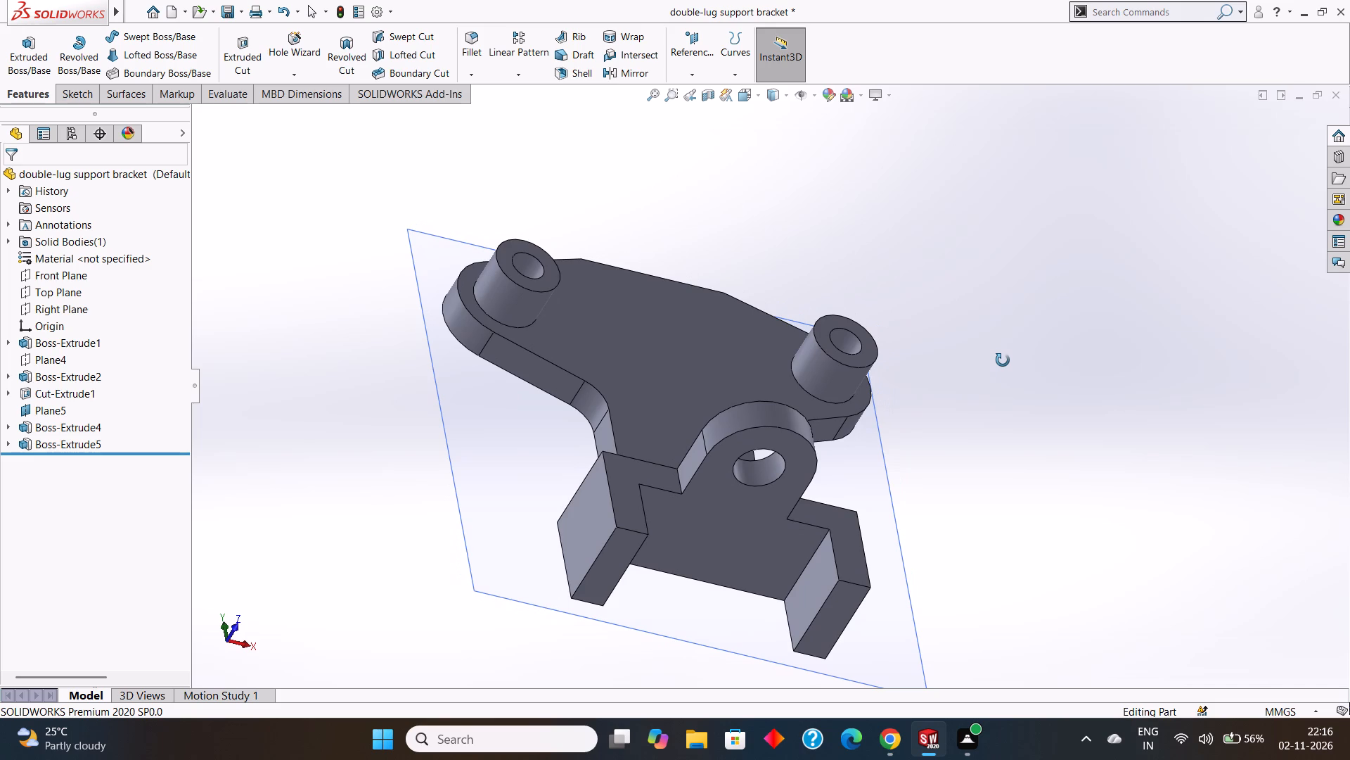
{"action": "middle_click_drag", "start_coordinate": [1003, 360], "coordinate": [1005, 367]}
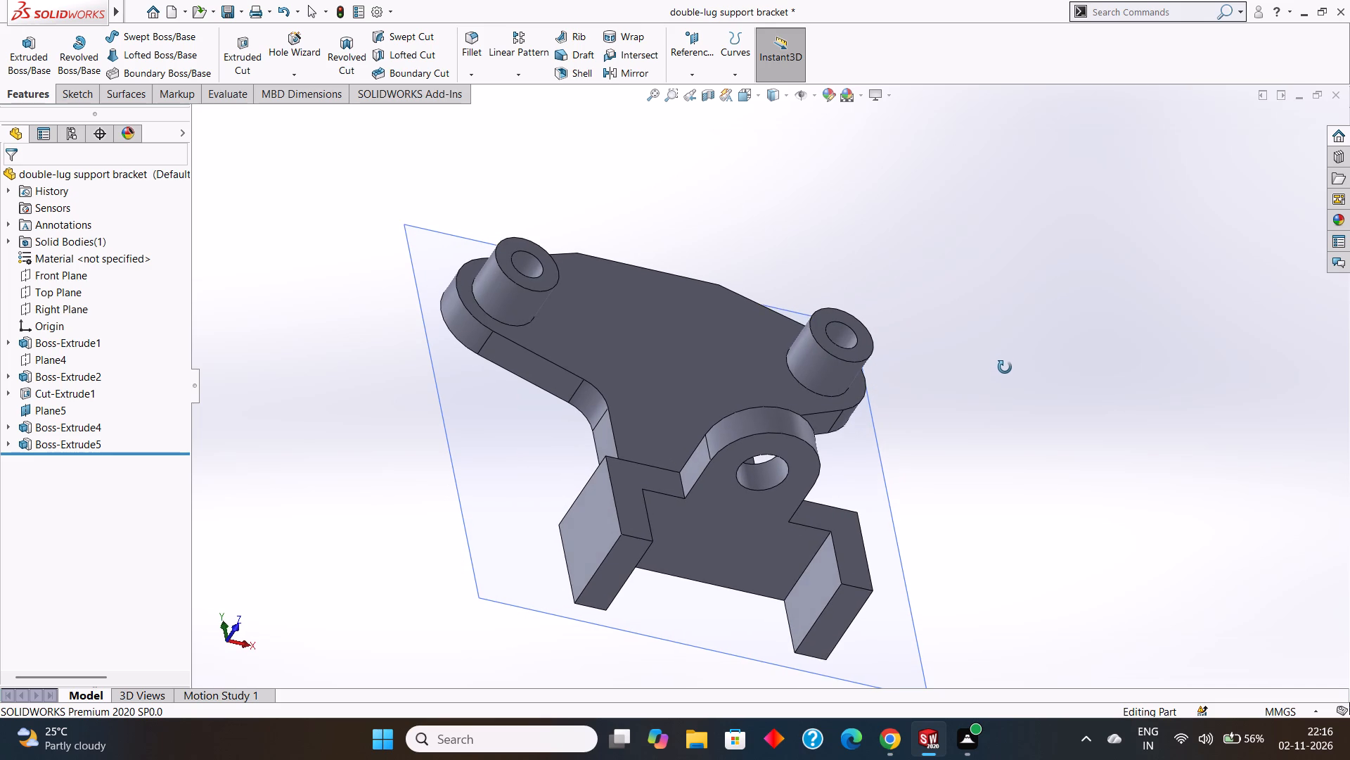
{"action": "middle_click_drag", "start_coordinate": [1005, 367], "coordinate": [1005, 343]}
{"action": "middle_click_drag", "start_coordinate": [984, 340], "coordinate": [975, 338]}
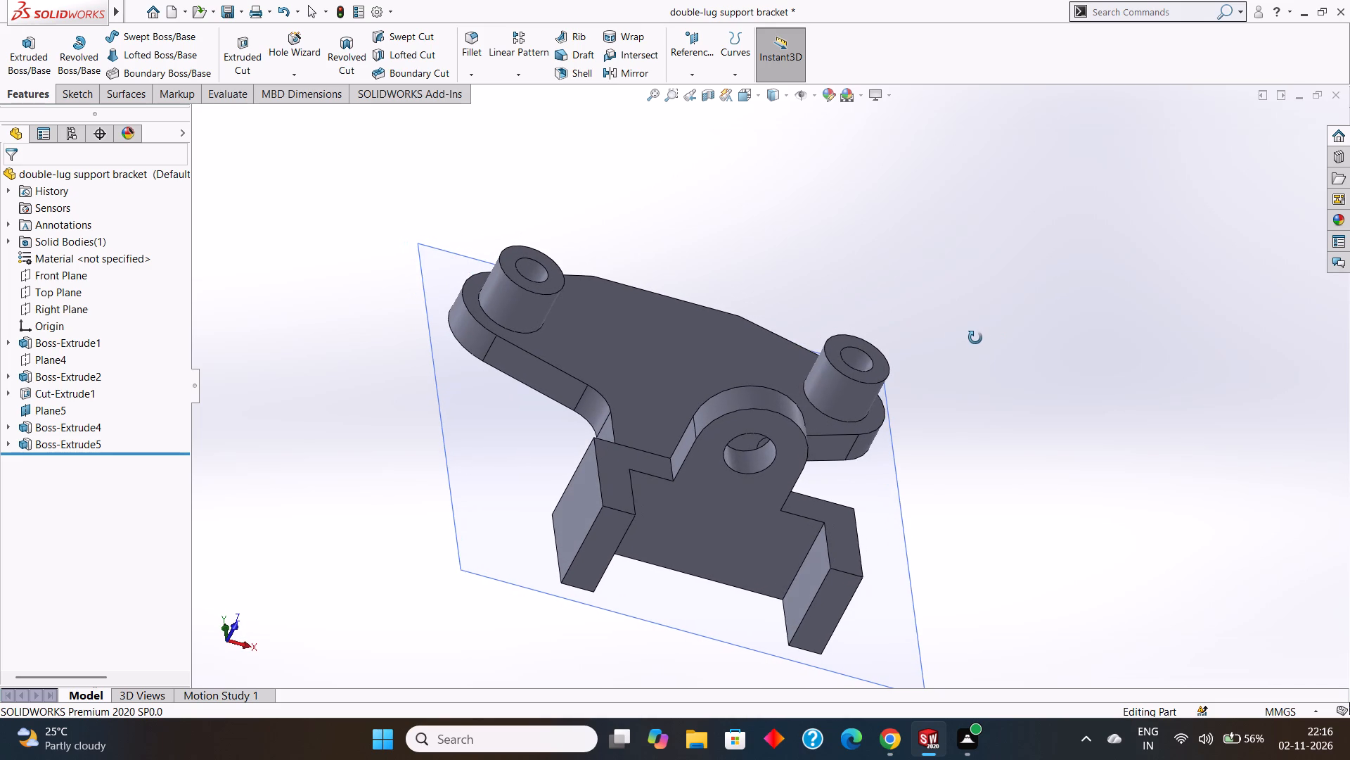
{"action": "middle_click_drag", "start_coordinate": [975, 338], "coordinate": [979, 341]}
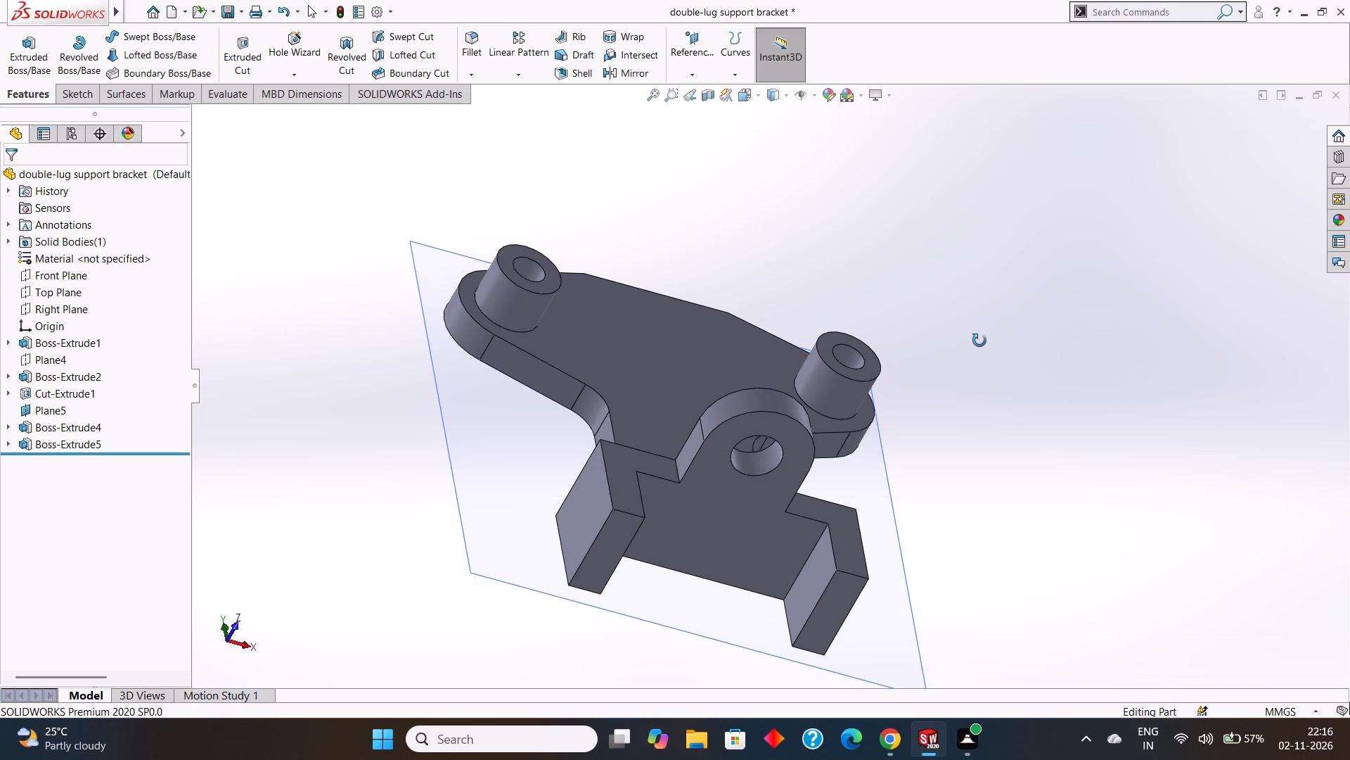
{"action": "middle_click_drag", "start_coordinate": [979, 341], "coordinate": [988, 351]}
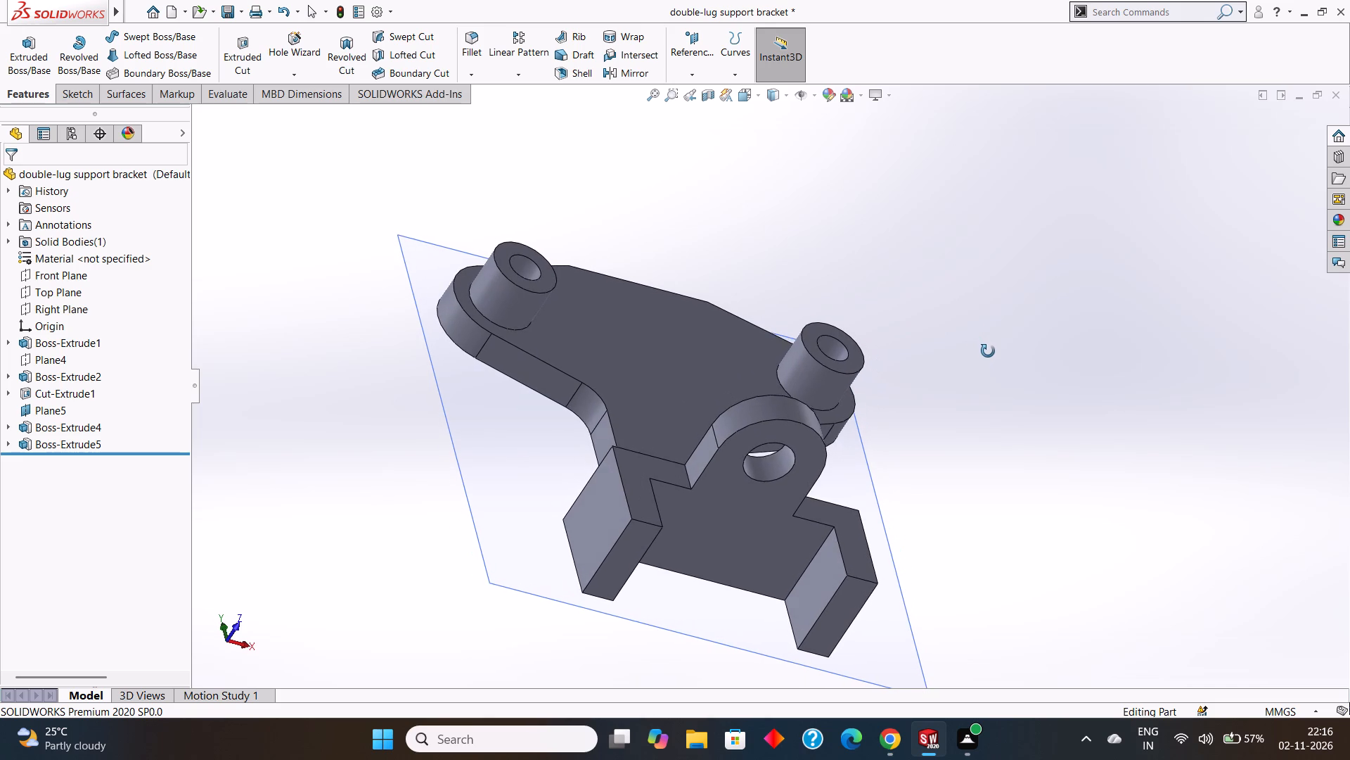
{"action": "middle_click_drag", "start_coordinate": [988, 351], "coordinate": [978, 352]}
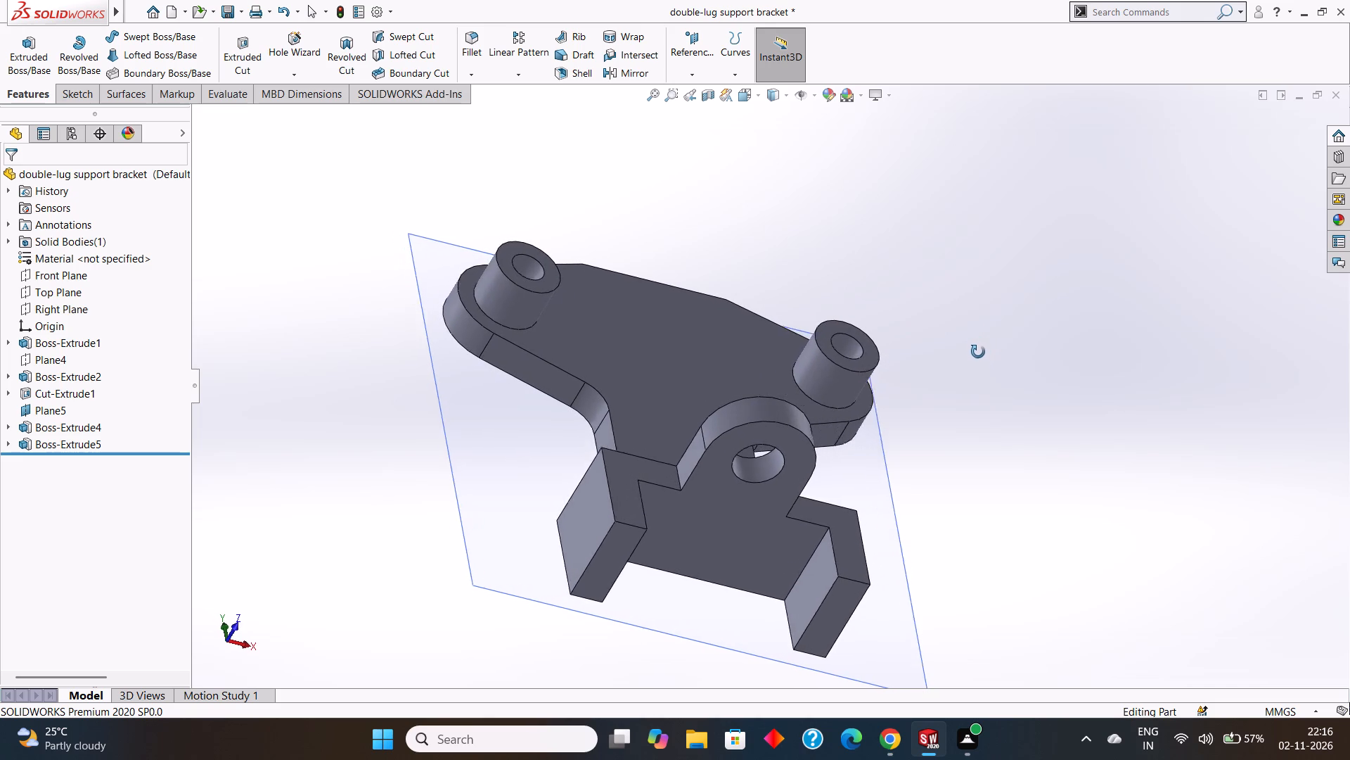
{"action": "middle_click_drag", "start_coordinate": [978, 352], "coordinate": [954, 404]}
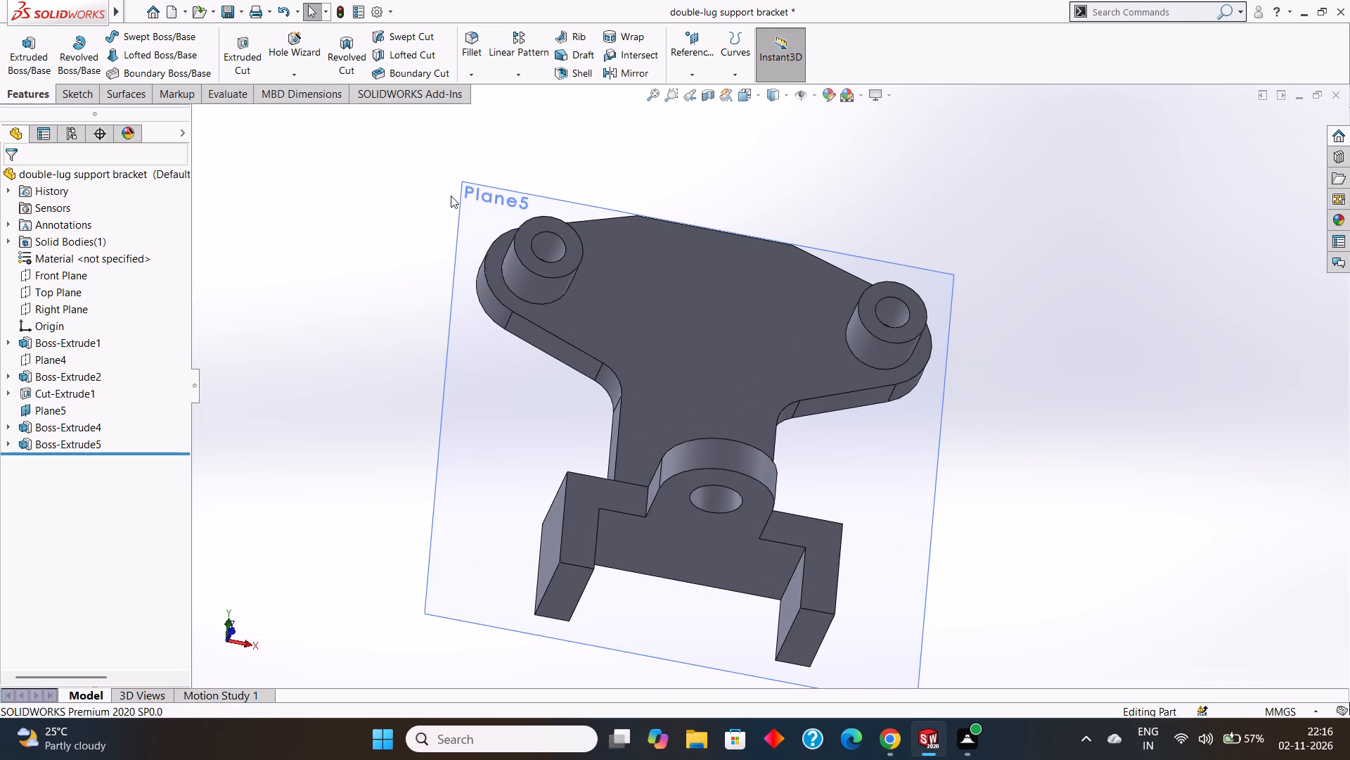
Hide the reference plane Plane5.
{"action": "right_click", "coordinate": [468, 202]}
{"action": "left_click", "coordinate": [522, 178]}
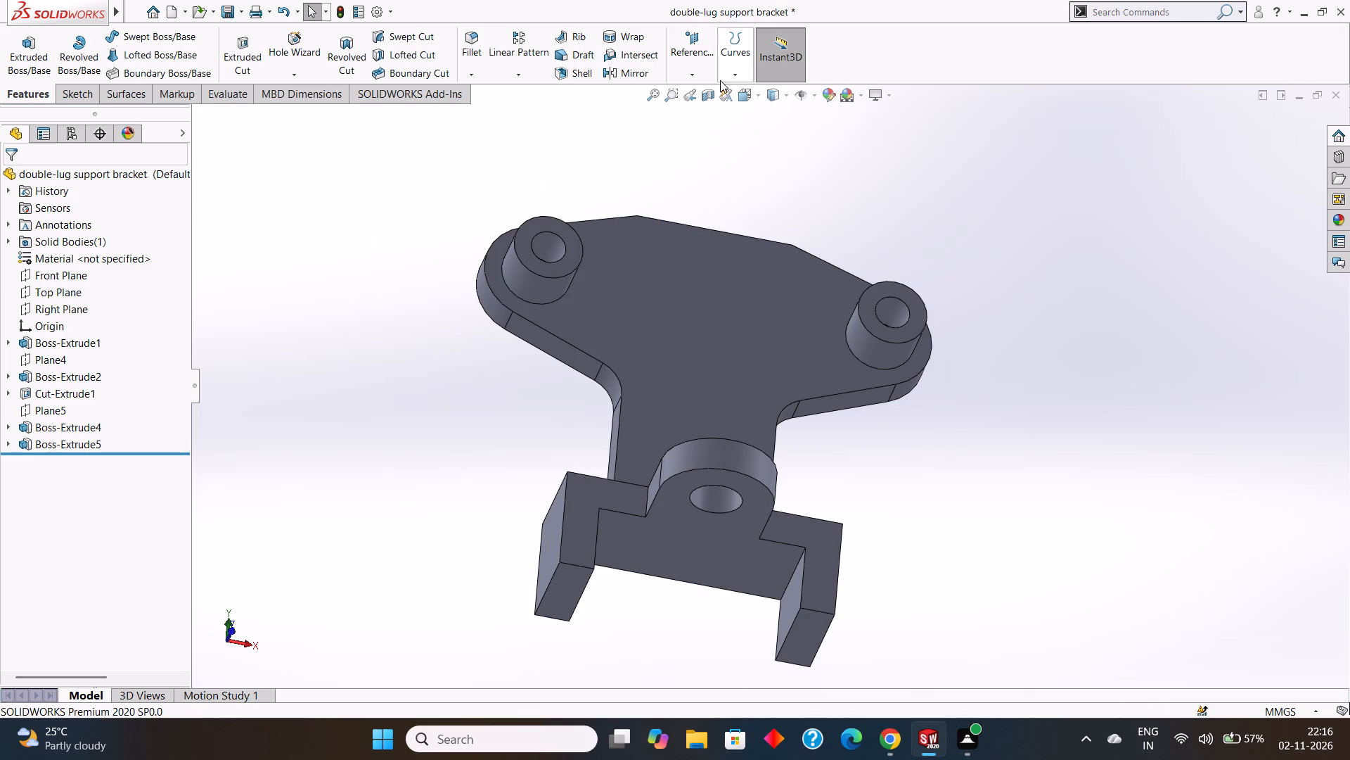
Set up a new reference plane parallel to the Top Plane at an offset of 240 mm.
{"action": "left_click", "coordinate": [690, 77]}
{"action": "left_click", "coordinate": [695, 87]}
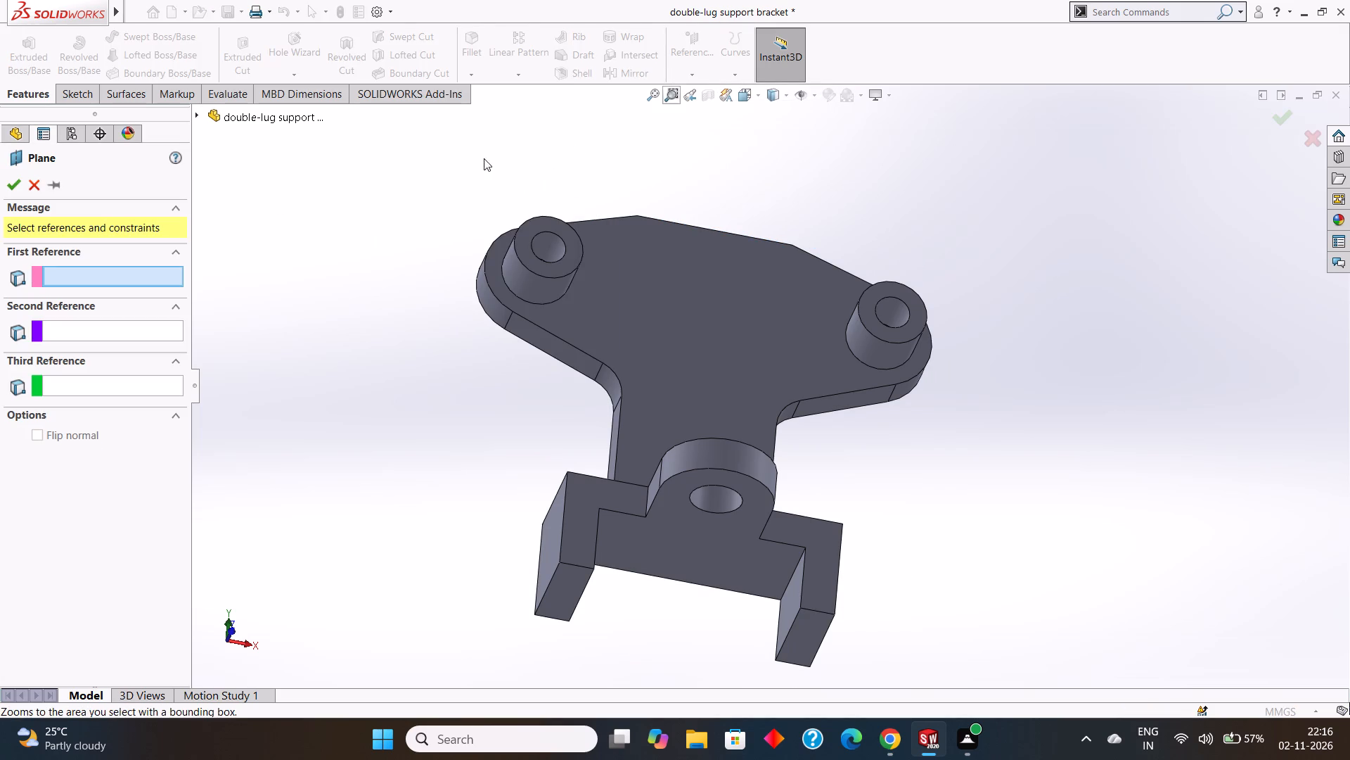
{"action": "left_click", "coordinate": [200, 115]}
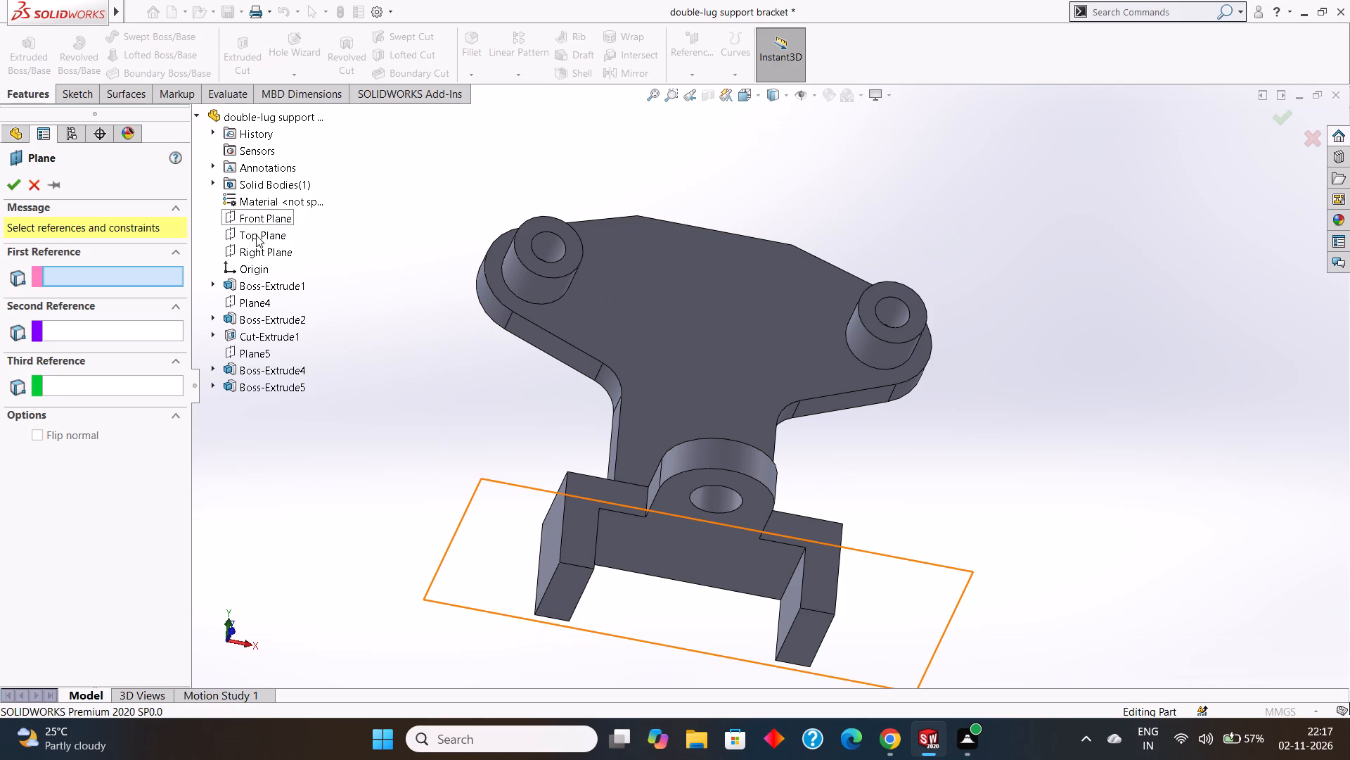
{"action": "left_click", "coordinate": [252, 233]}
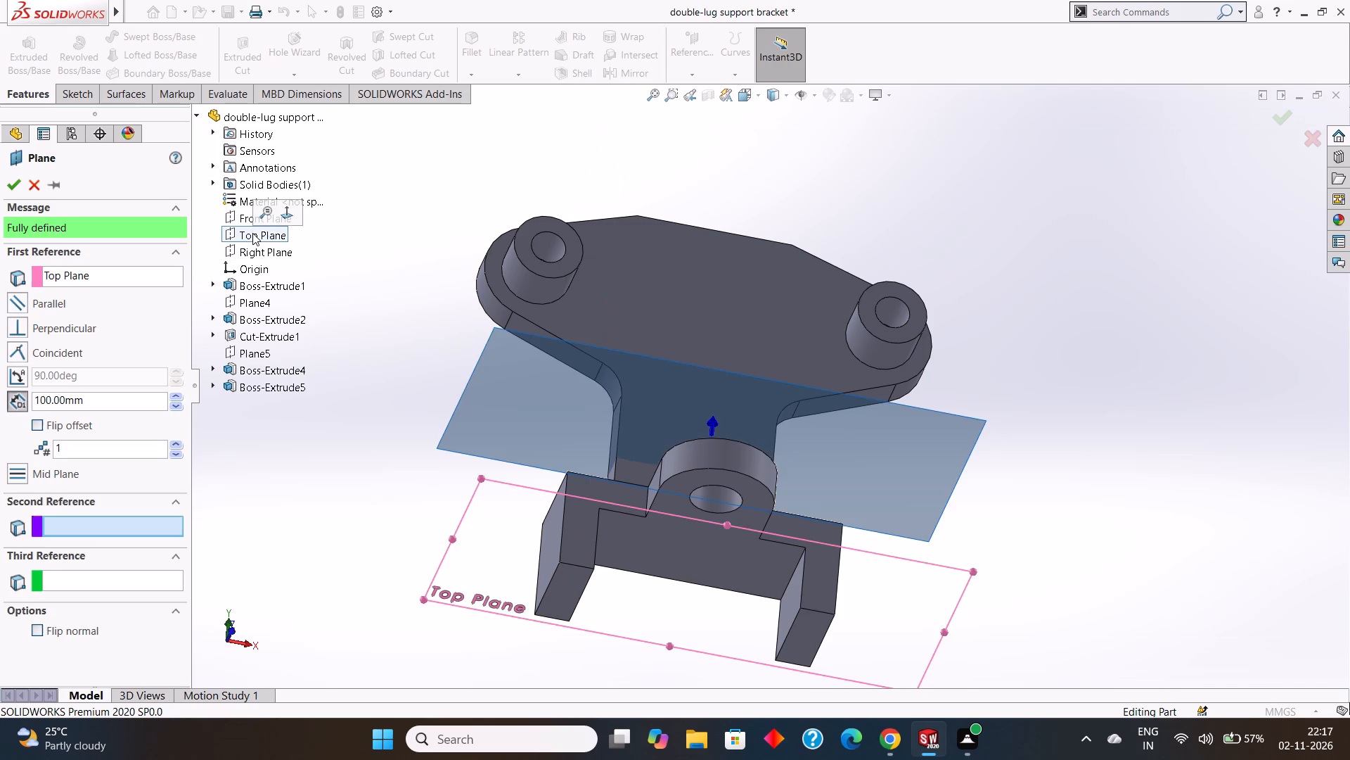
{"action": "middle_click_drag", "start_coordinate": [372, 281], "coordinate": [387, 281]}
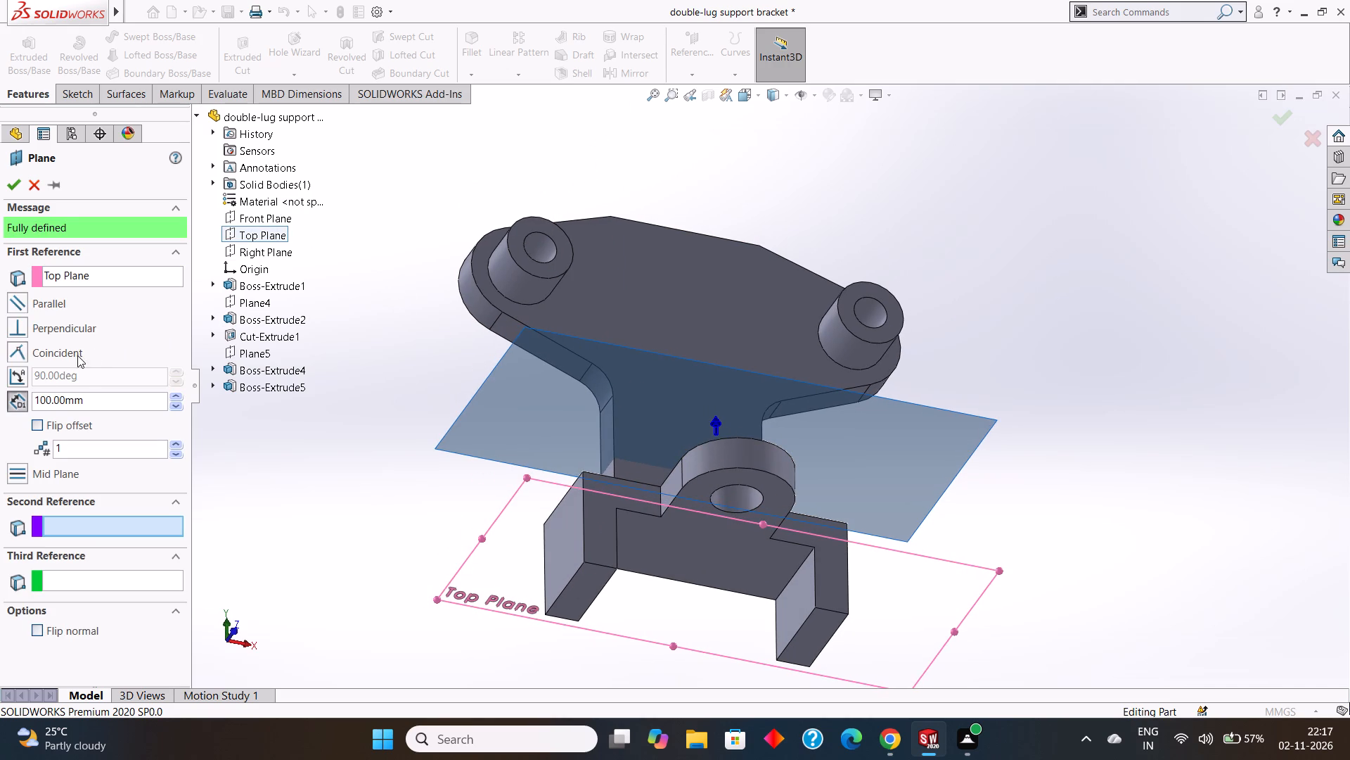
{"action": "left_click", "coordinate": [86, 398]}
{"action": "left_click_drag", "start_coordinate": [117, 397], "coordinate": [34, 391]}
{"action": "type", "text": "120"}
{"action": "key", "text": "Return"}
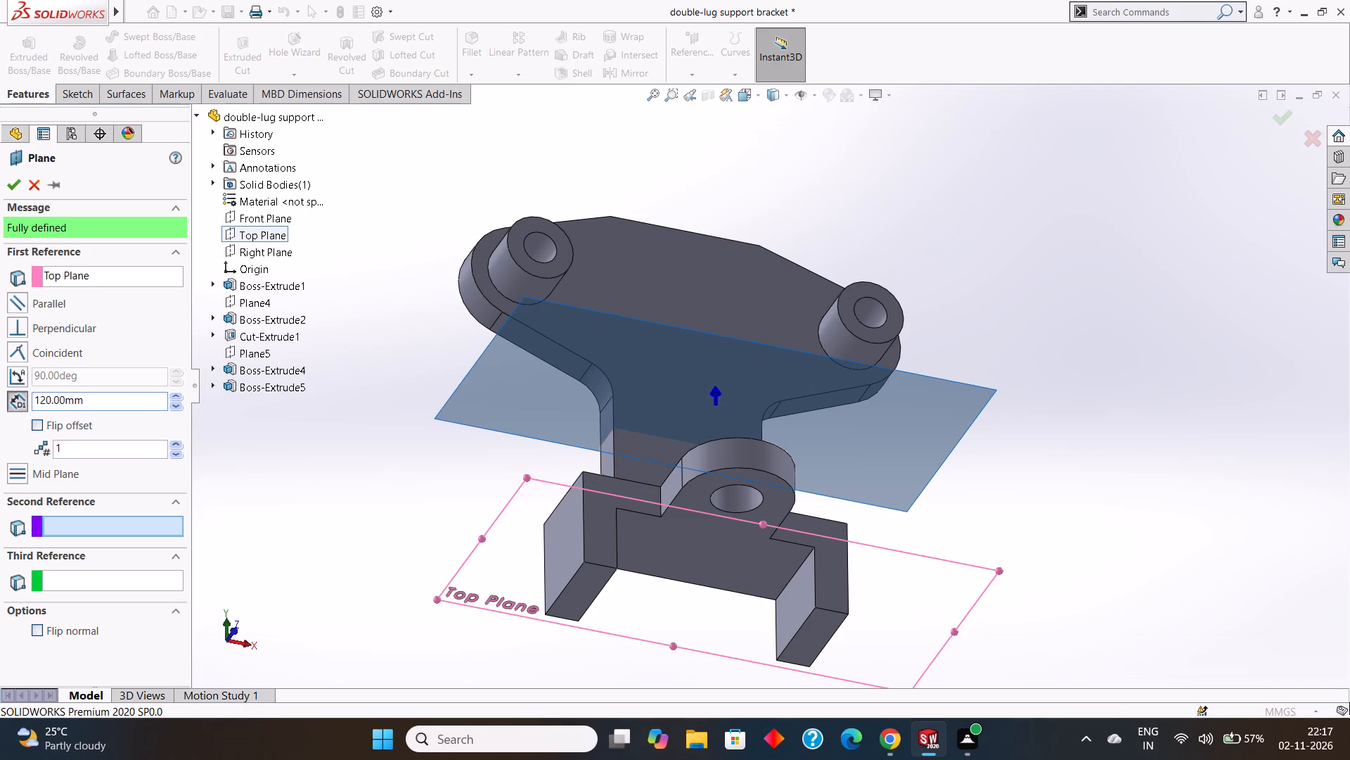
{"action": "left_click_drag", "start_coordinate": [96, 400], "coordinate": [25, 396]}
{"action": "type", "text": "240"}
{"action": "key", "text": "Return"}
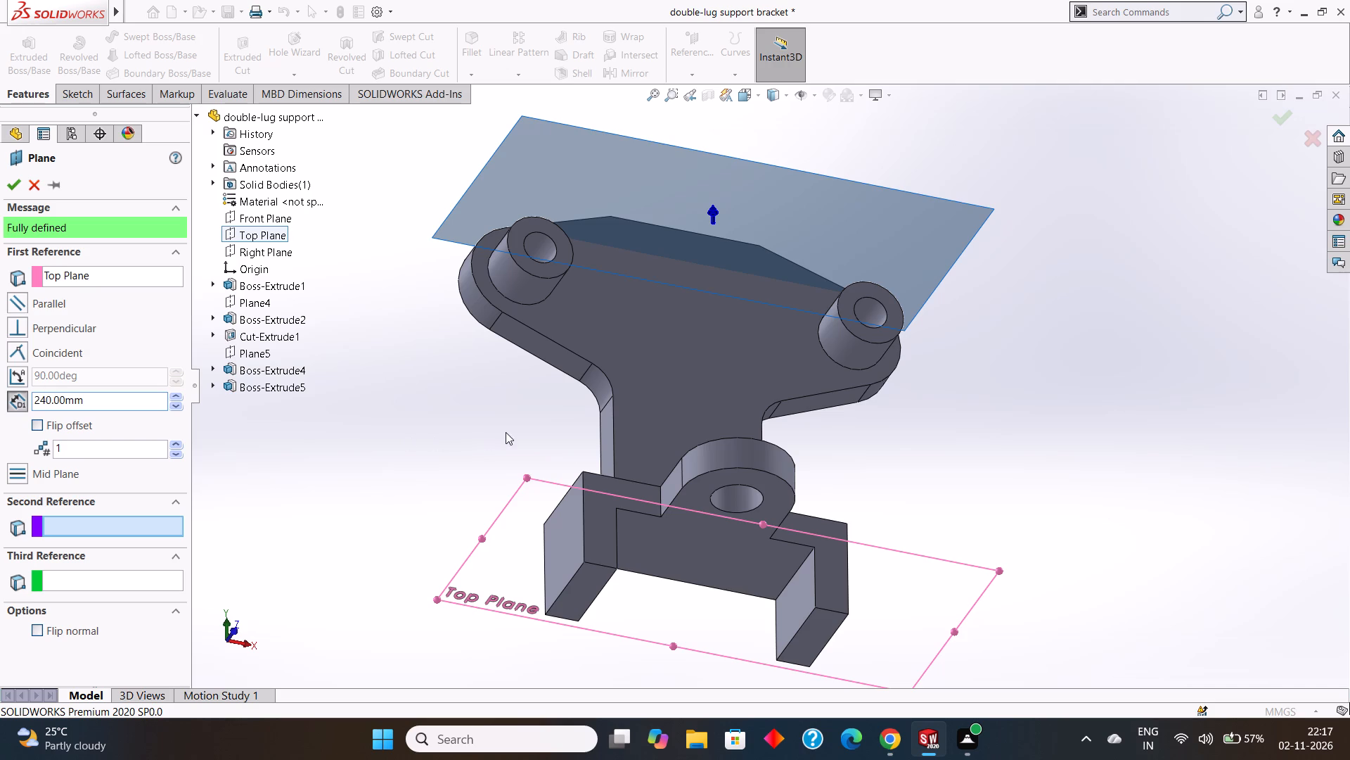
Examine the previewed offset plane's position against the ring bosses, upright plate and base from several angles.
{"action": "middle_click_drag", "start_coordinate": [456, 388], "coordinate": [474, 507]}
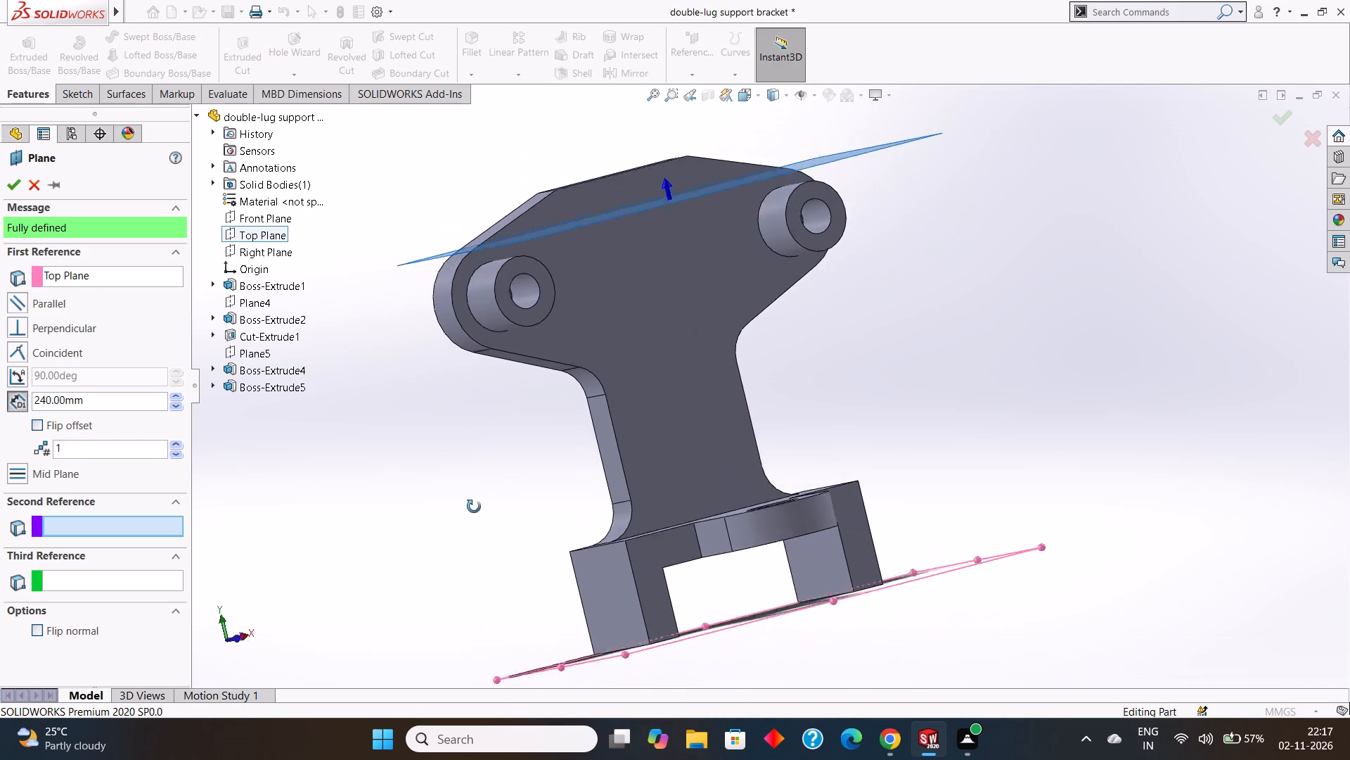
{"action": "middle_click_drag", "start_coordinate": [474, 507], "coordinate": [461, 469]}
{"action": "middle_click_drag", "start_coordinate": [429, 460], "coordinate": [437, 445]}
{"action": "middle_click_drag", "start_coordinate": [491, 474], "coordinate": [481, 457]}
{"action": "middle_click_drag", "start_coordinate": [491, 475], "coordinate": [488, 465]}
{"action": "middle_click_drag", "start_coordinate": [496, 477], "coordinate": [494, 468]}
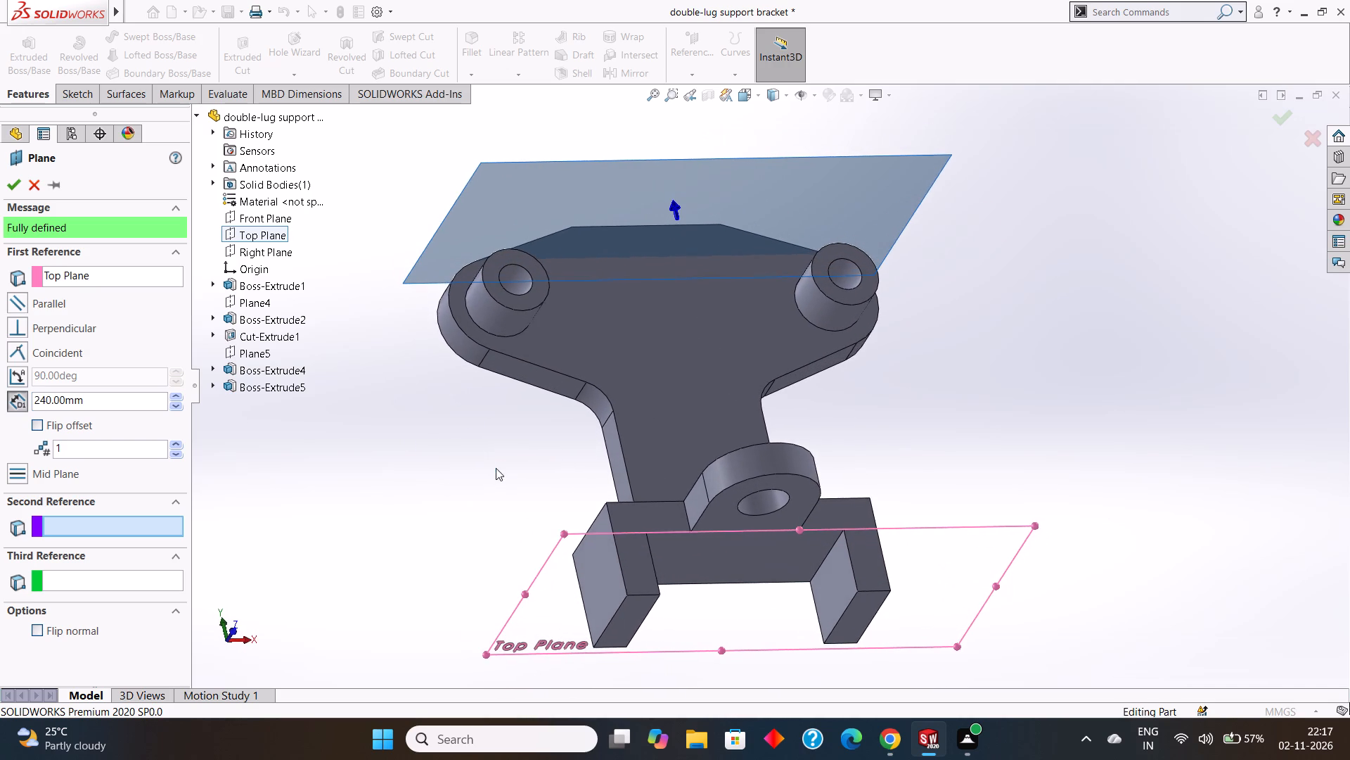
{"action": "middle_click_drag", "start_coordinate": [496, 468], "coordinate": [515, 487]}
{"action": "middle_click_drag", "start_coordinate": [516, 488], "coordinate": [506, 481]}
{"action": "middle_click_drag", "start_coordinate": [510, 483], "coordinate": [523, 494]}
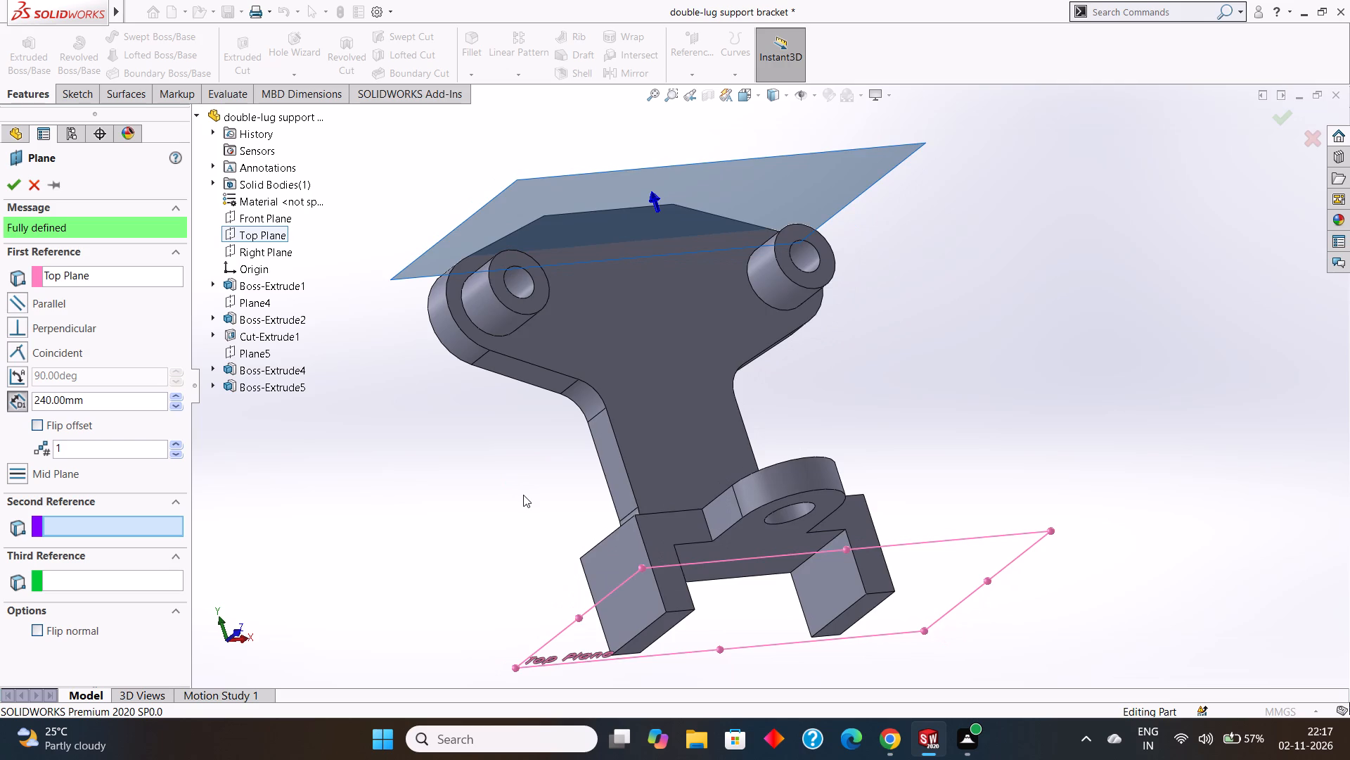
{"action": "middle_click_drag", "start_coordinate": [523, 495], "coordinate": [510, 486]}
{"action": "middle_click_drag", "start_coordinate": [508, 488], "coordinate": [517, 489]}
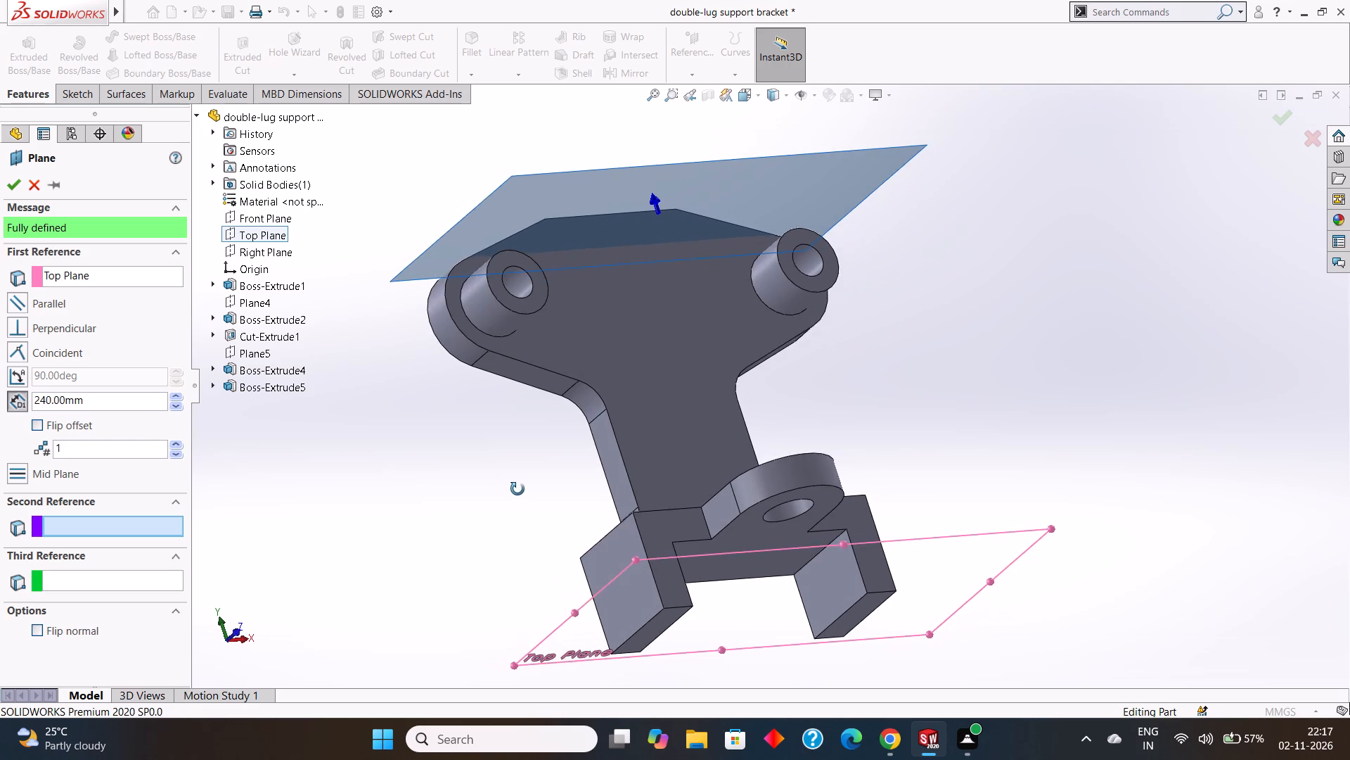
{"action": "middle_click_drag", "start_coordinate": [517, 489], "coordinate": [516, 487]}
{"action": "middle_click_drag", "start_coordinate": [520, 502], "coordinate": [499, 492]}
{"action": "middle_click_drag", "start_coordinate": [497, 491], "coordinate": [508, 520]}
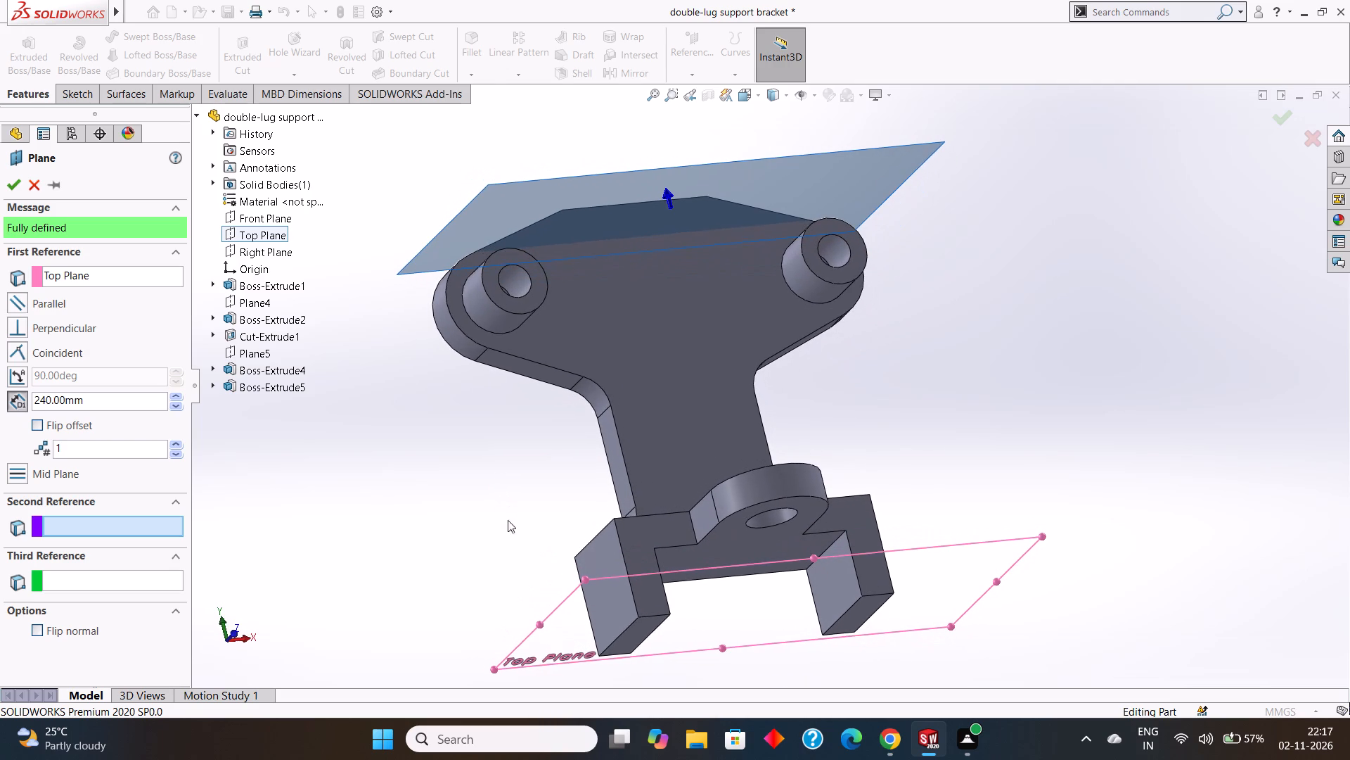
{"action": "middle_click", "coordinate": [517, 495]}
{"action": "middle_click_drag", "start_coordinate": [505, 495], "coordinate": [508, 508]}
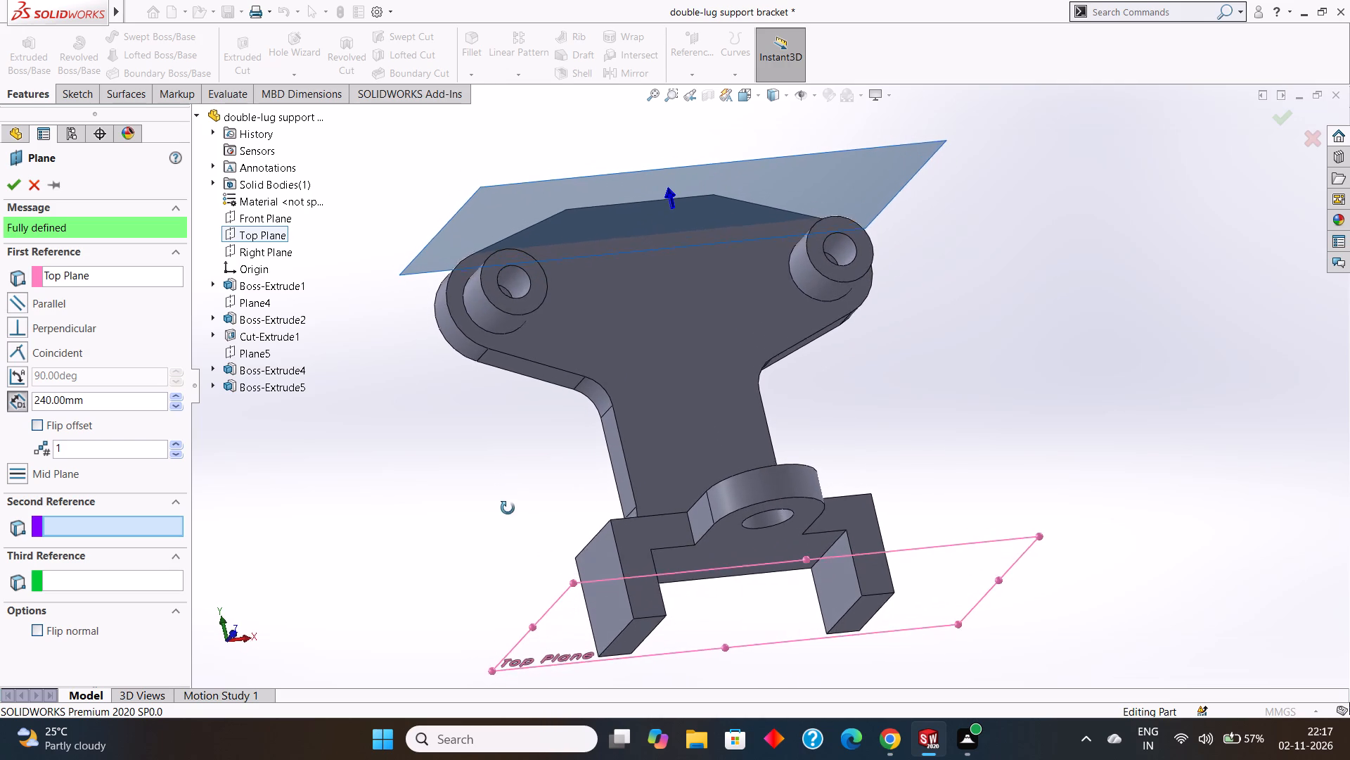
{"action": "middle_click_drag", "start_coordinate": [508, 508], "coordinate": [494, 486]}
{"action": "middle_click_drag", "start_coordinate": [507, 509], "coordinate": [510, 480]}
{"action": "middle_click_drag", "start_coordinate": [531, 498], "coordinate": [516, 491]}
{"action": "middle_click_drag", "start_coordinate": [516, 503], "coordinate": [510, 499]}
{"action": "middle_click", "coordinate": [510, 497]}
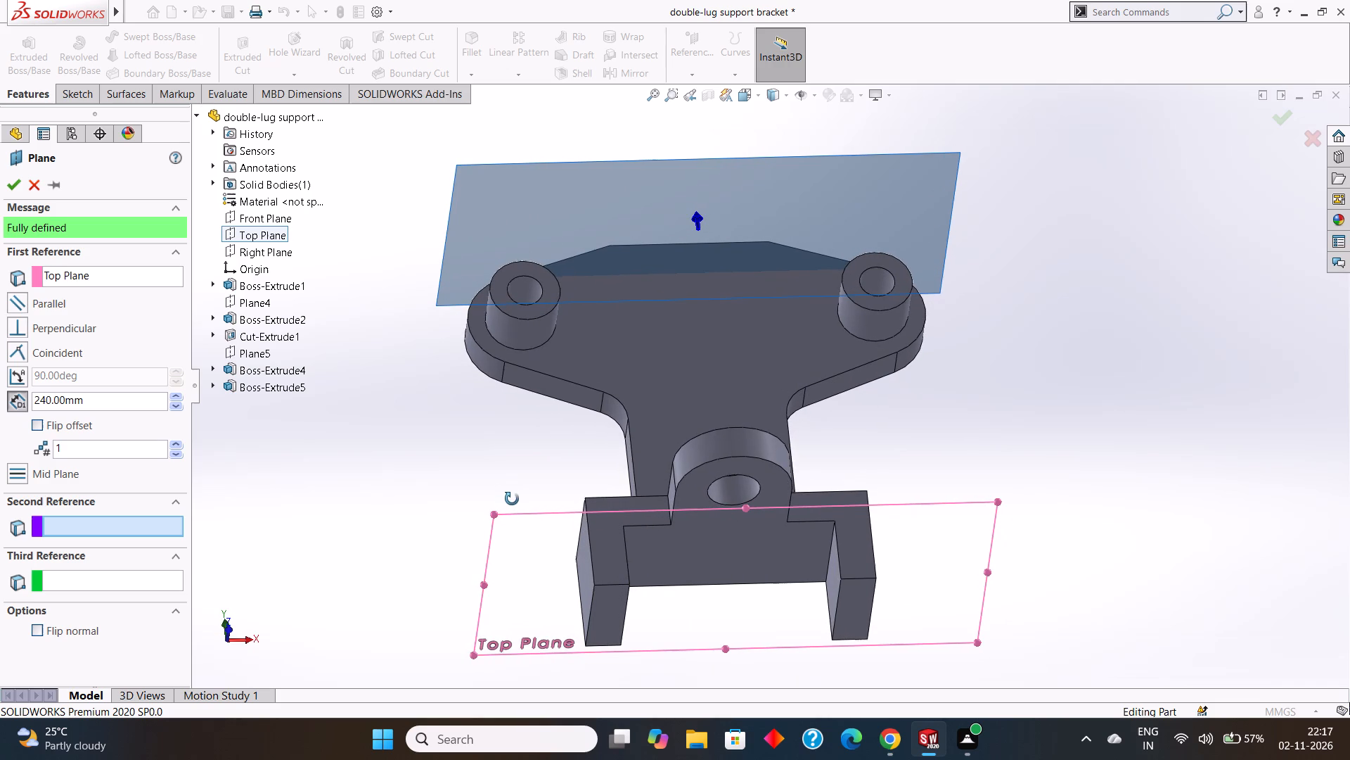
{"action": "middle_click_drag", "start_coordinate": [510, 498], "coordinate": [520, 498]}
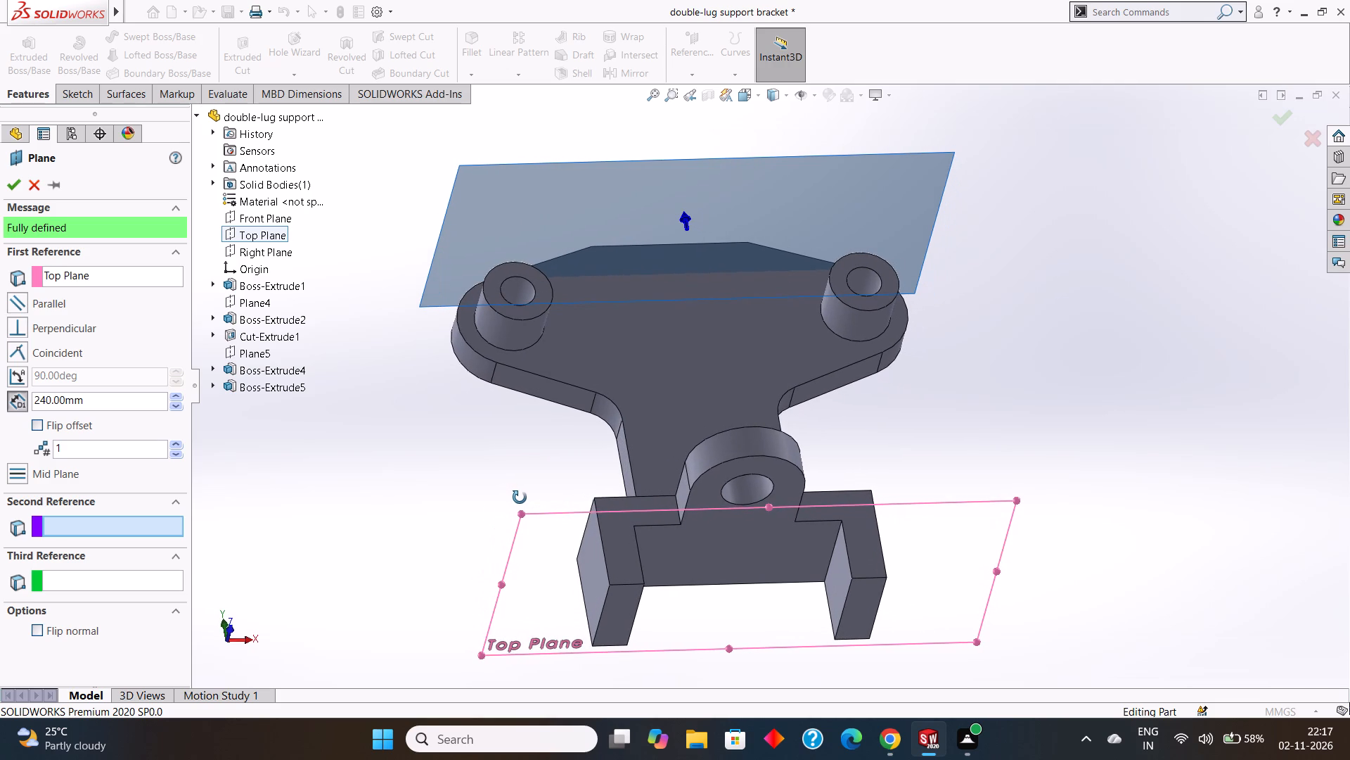
{"action": "middle_click_drag", "start_coordinate": [520, 498], "coordinate": [532, 502]}
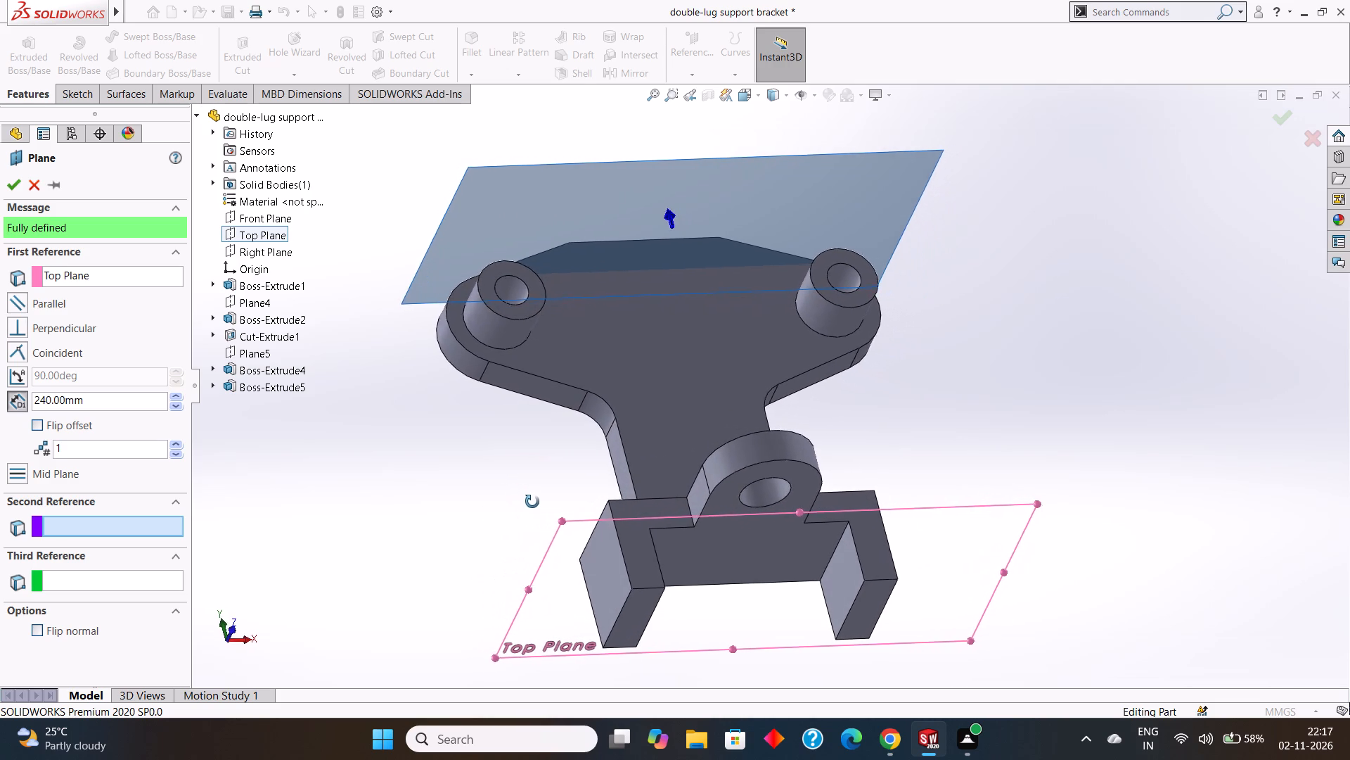
{"action": "middle_click_drag", "start_coordinate": [532, 502], "coordinate": [528, 497]}
Accept the offset plane and open a new sketch on it, viewed square to the sketch plane.
{"action": "left_click", "coordinate": [9, 186]}
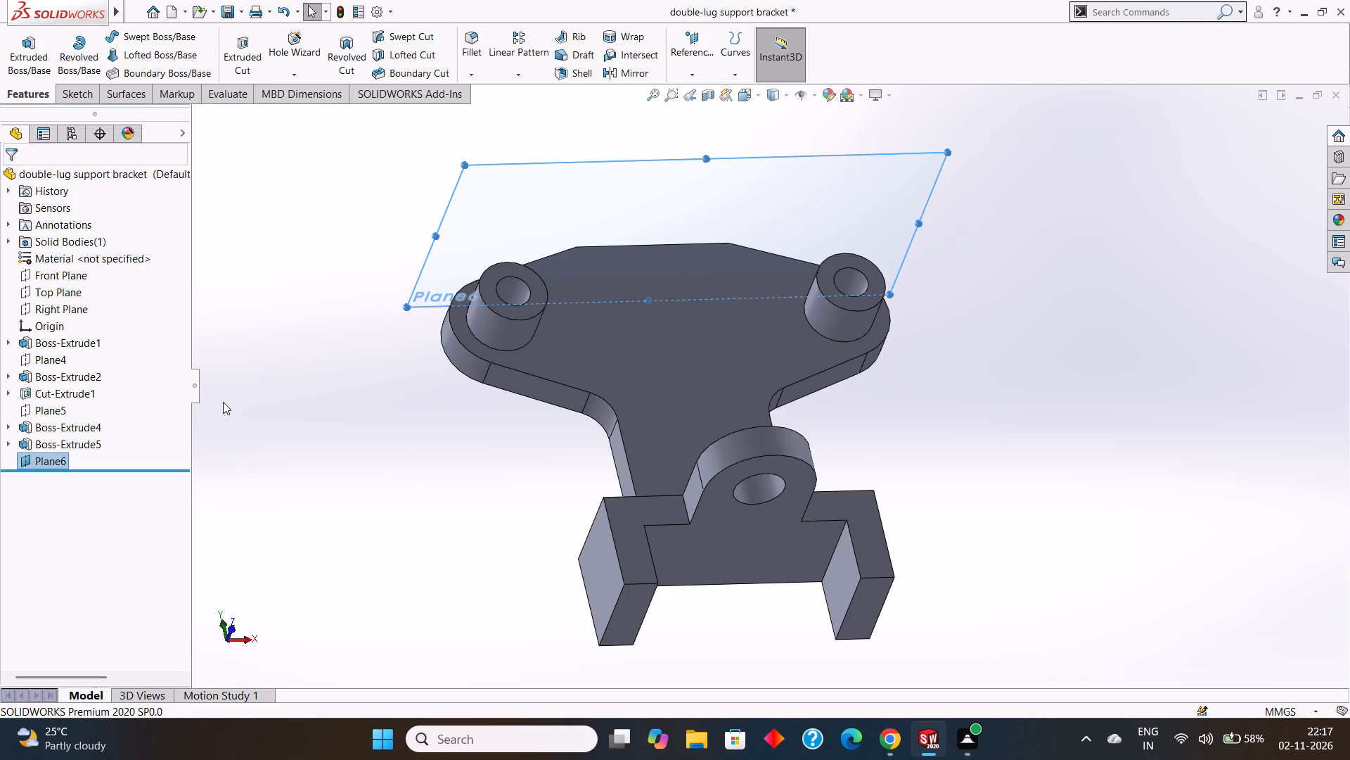
{"action": "middle_click_drag", "start_coordinate": [246, 400], "coordinate": [252, 379]}
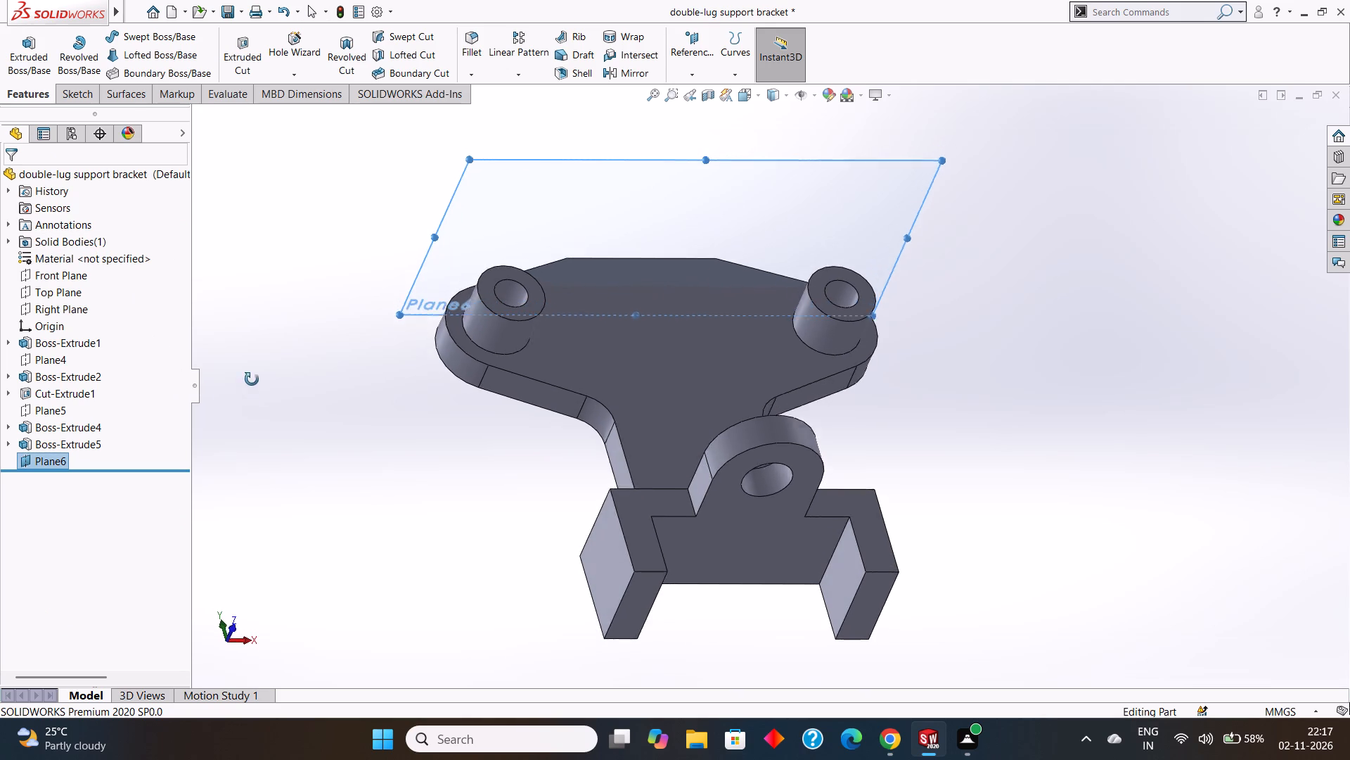
{"action": "middle_click_drag", "start_coordinate": [252, 379], "coordinate": [252, 357]}
{"action": "left_click", "coordinate": [656, 210]}
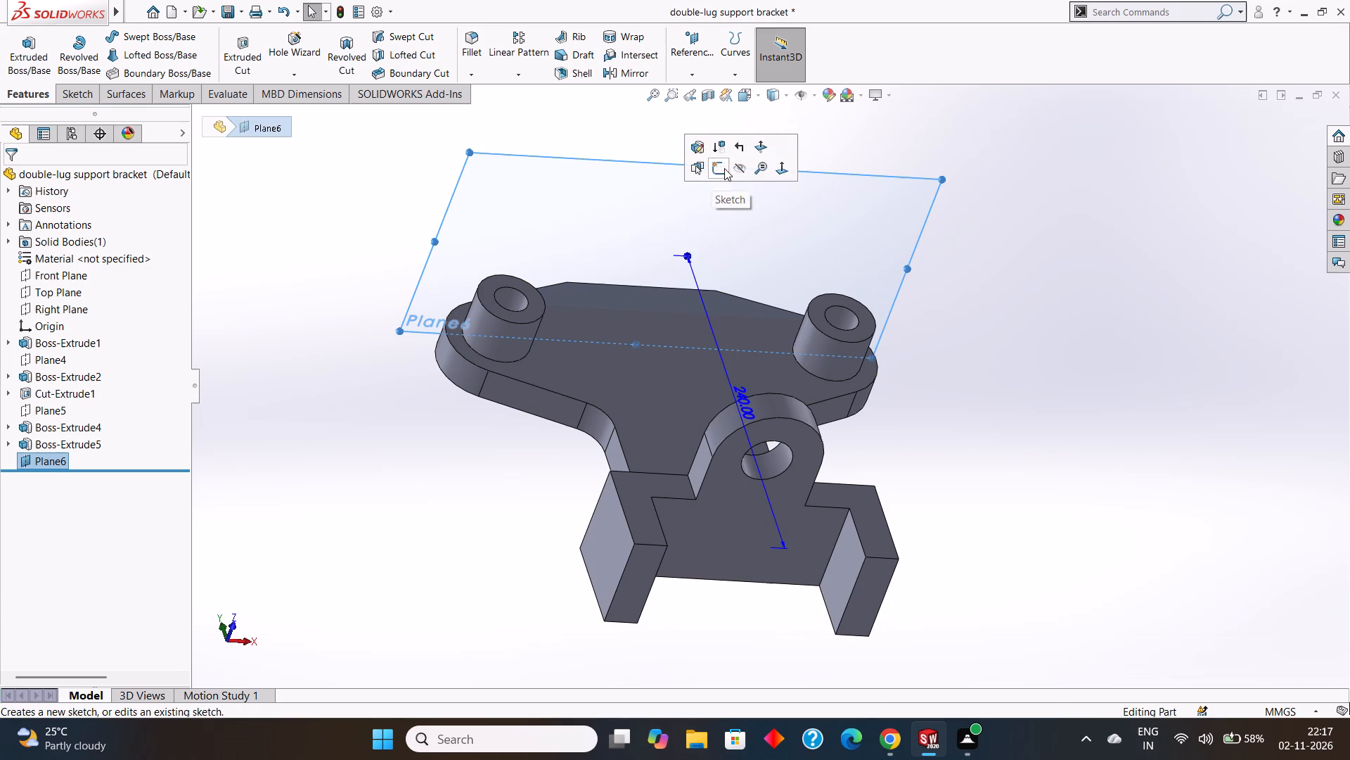
{"action": "left_click", "coordinate": [724, 167]}
{"action": "key", "text": "ctrl+8"}
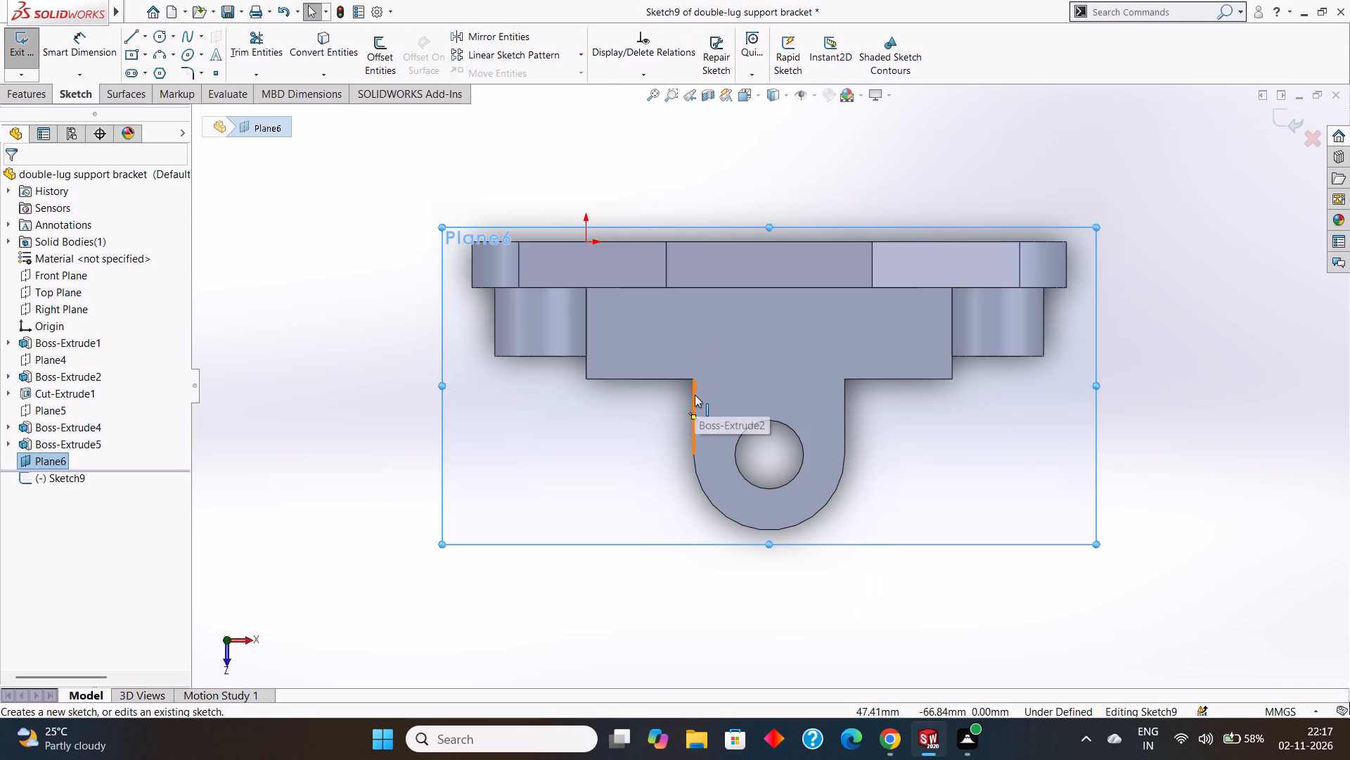
{"action": "key", "text": "ctrl+8"}
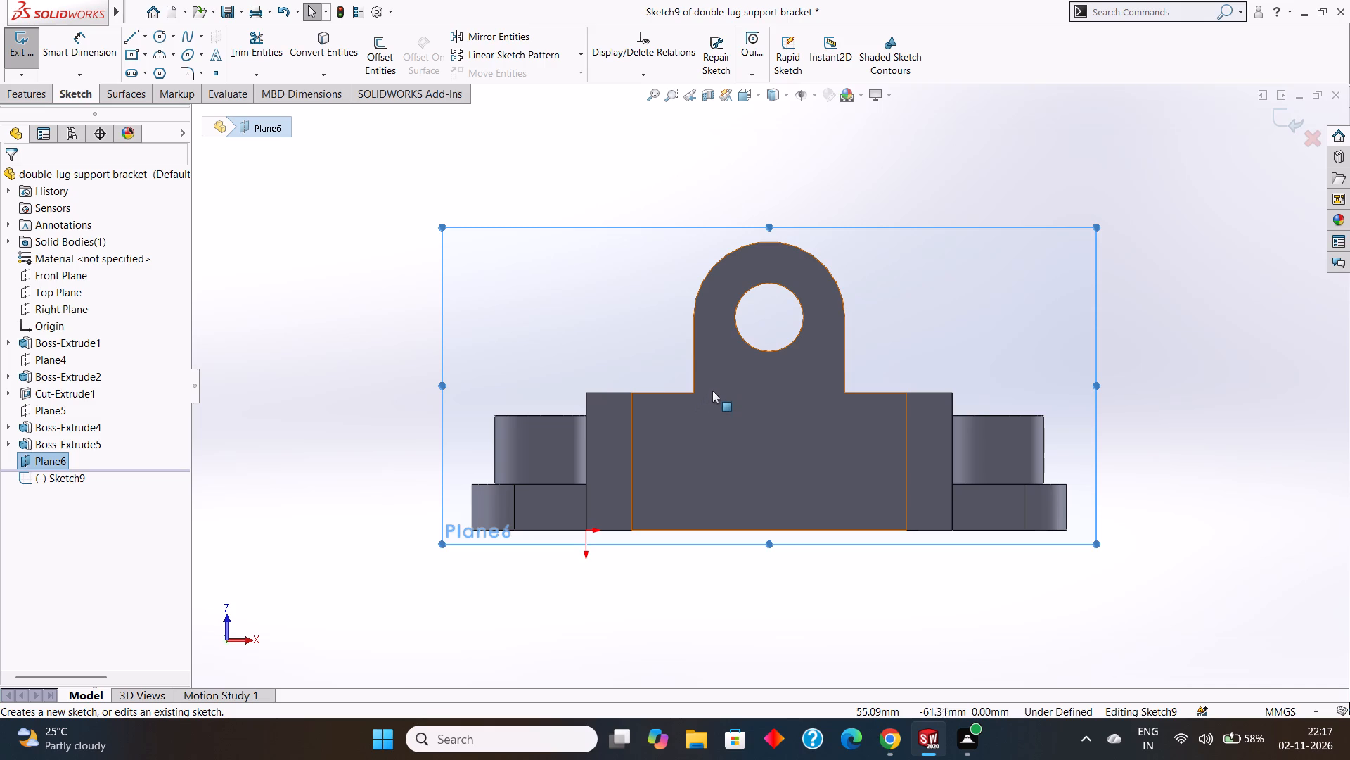
{"action": "key", "text": "ctrl+8"}
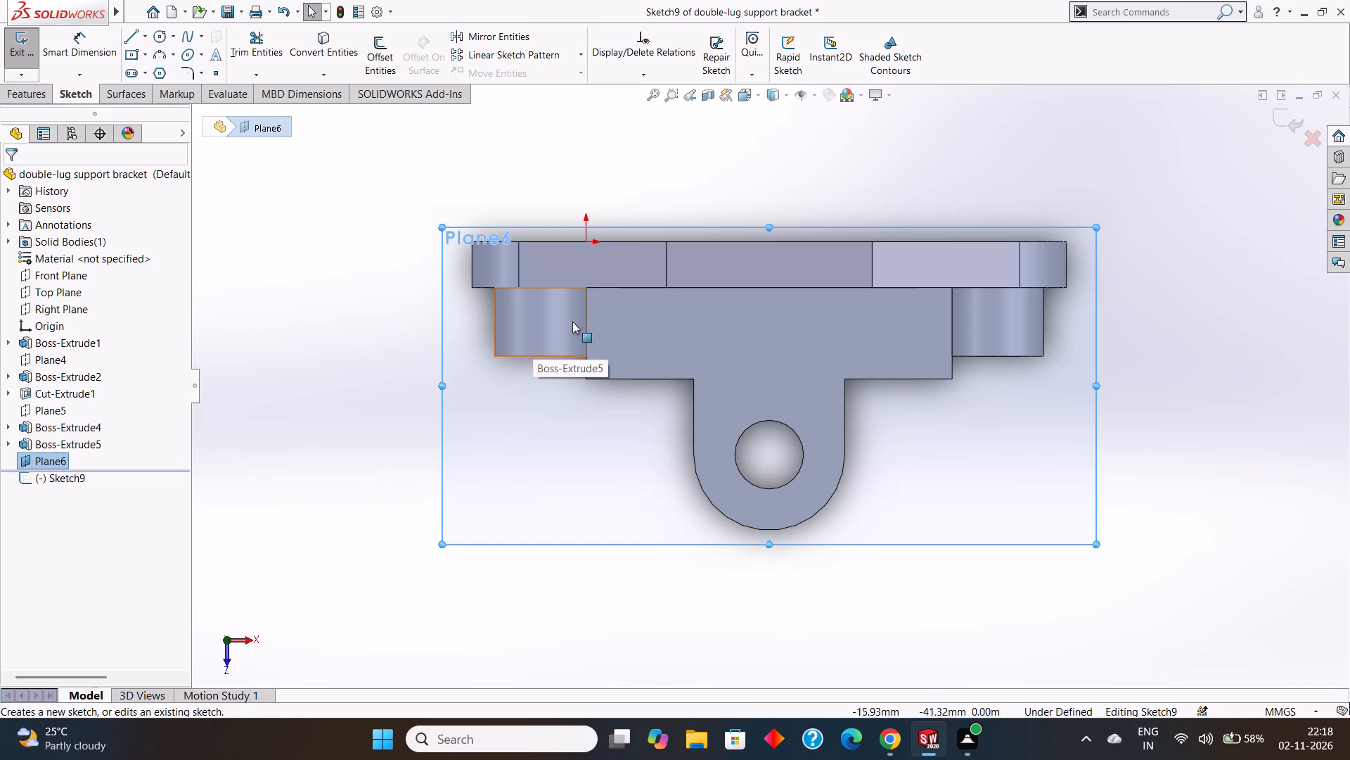
Sketch a 135 mm vertical centreline from the midpoint of the upright plate's back edge through the lug hole's centre.
{"action": "left_click", "coordinate": [146, 40]}
{"action": "left_click", "coordinate": [161, 68]}
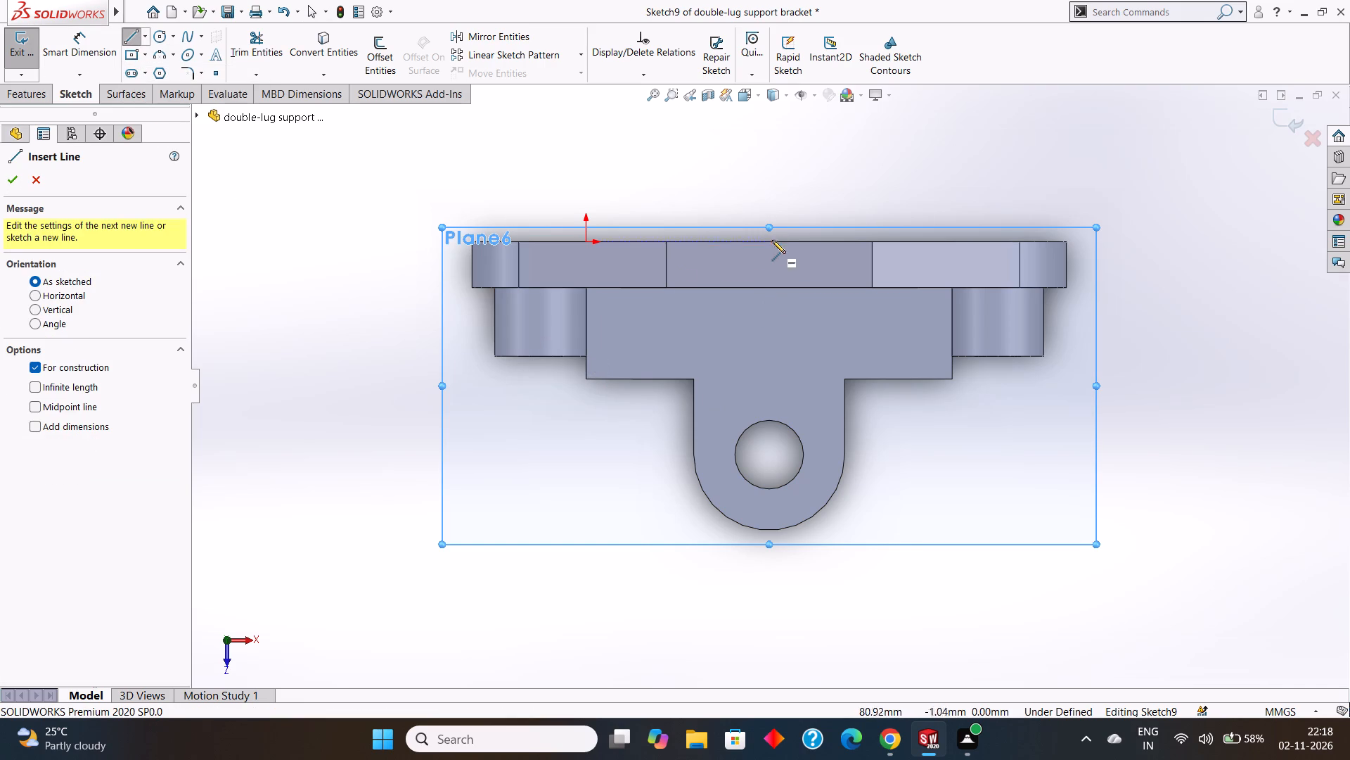
{"action": "left_click", "coordinate": [772, 239]}
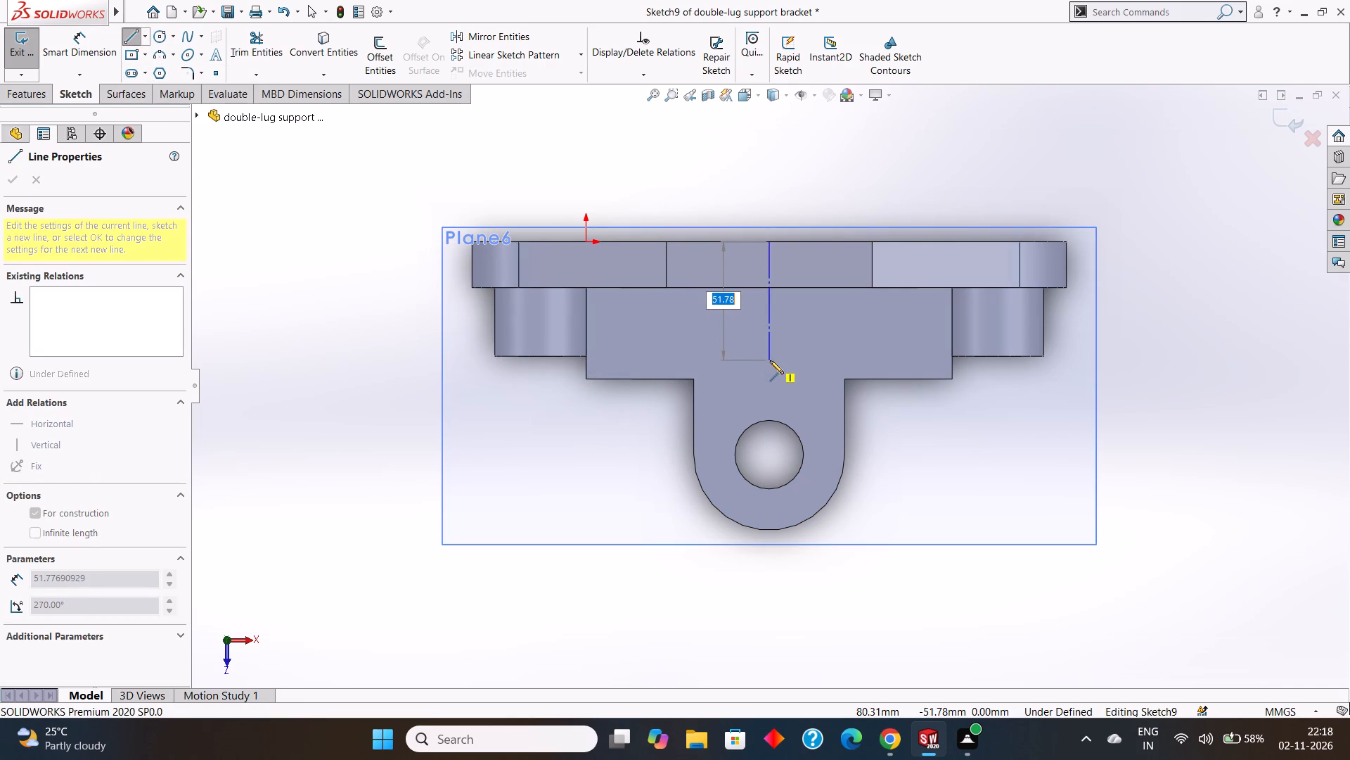
{"action": "type", "text": "135"}
{"action": "key", "text": "Return"}
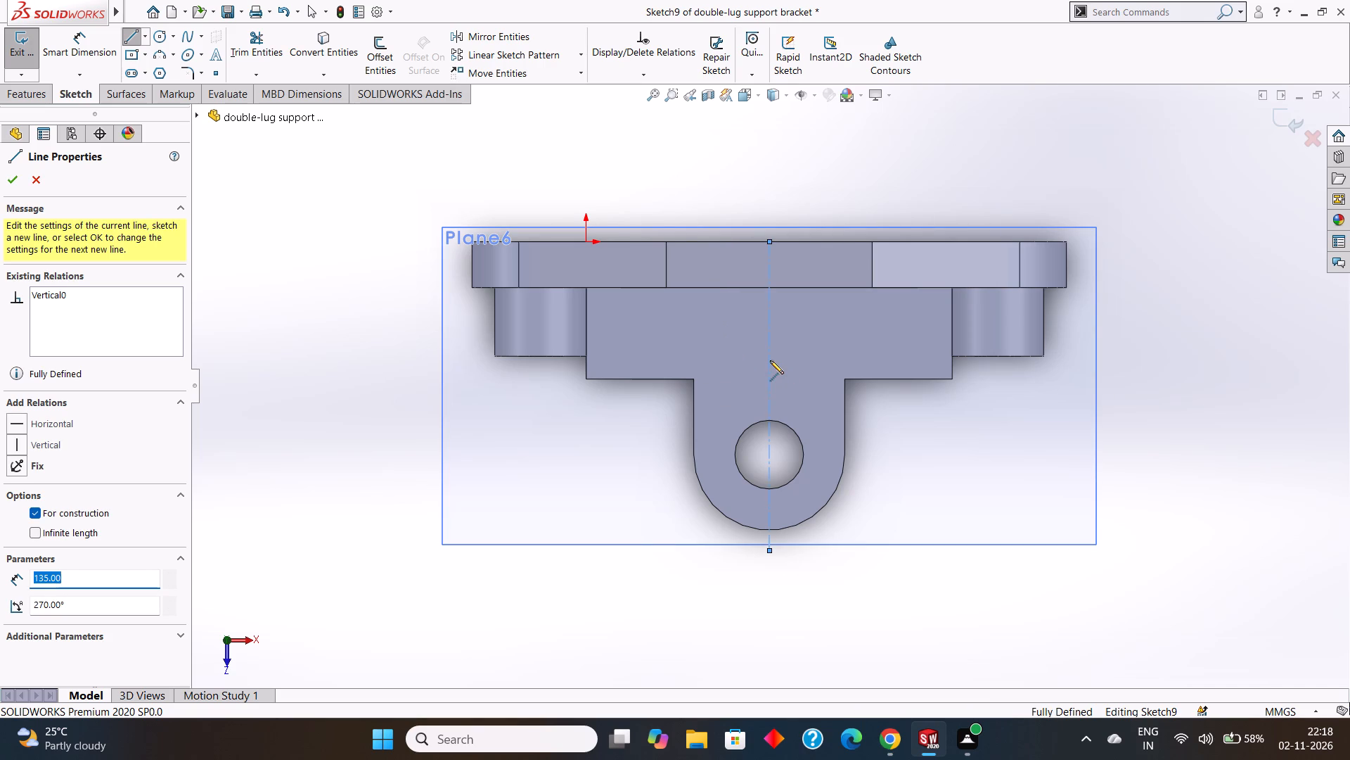
{"action": "key", "text": "Escape"}
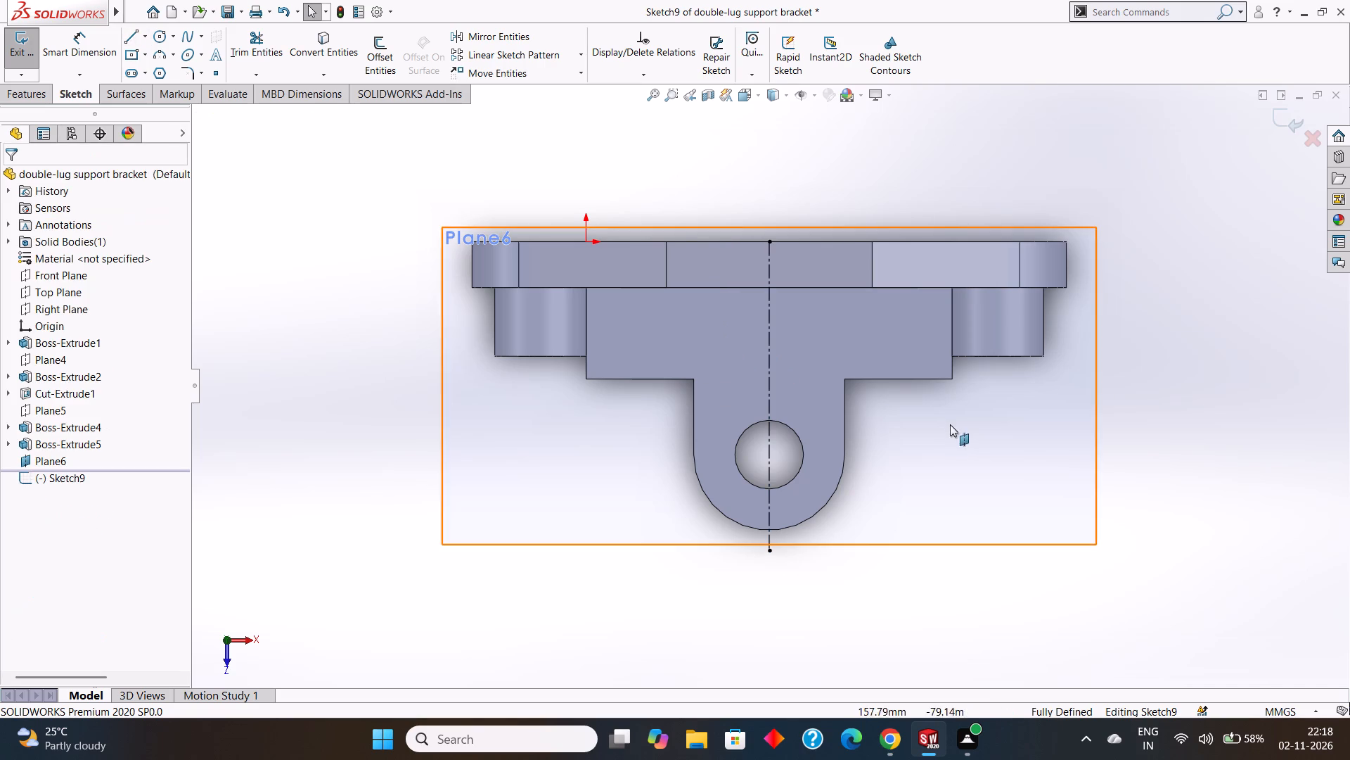
Examine the sketched centreline and its plane against the bracket, and return to the view square to the sketch.
{"action": "middle_click_drag", "start_coordinate": [950, 424], "coordinate": [950, 410]}
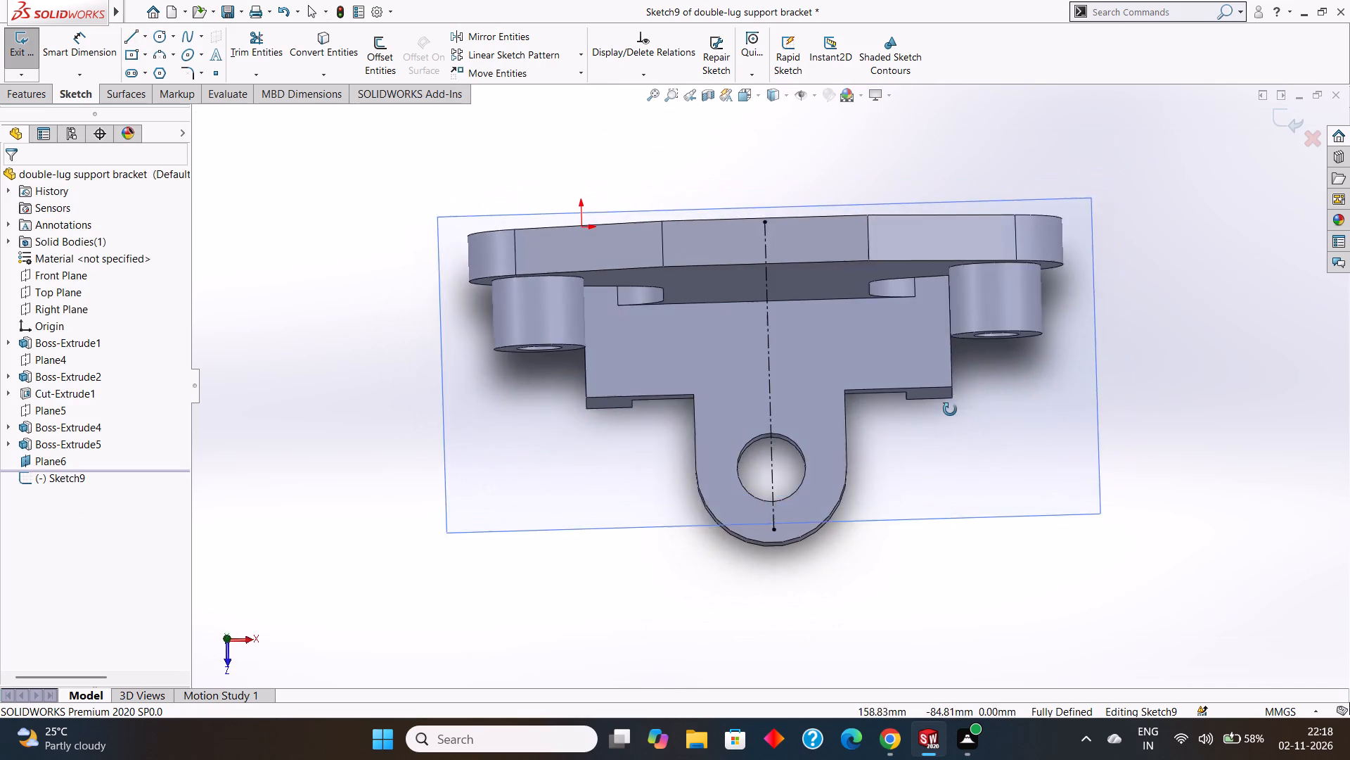
{"action": "middle_click_drag", "start_coordinate": [950, 410], "coordinate": [946, 455]}
{"action": "left_click", "coordinate": [1070, 270]}
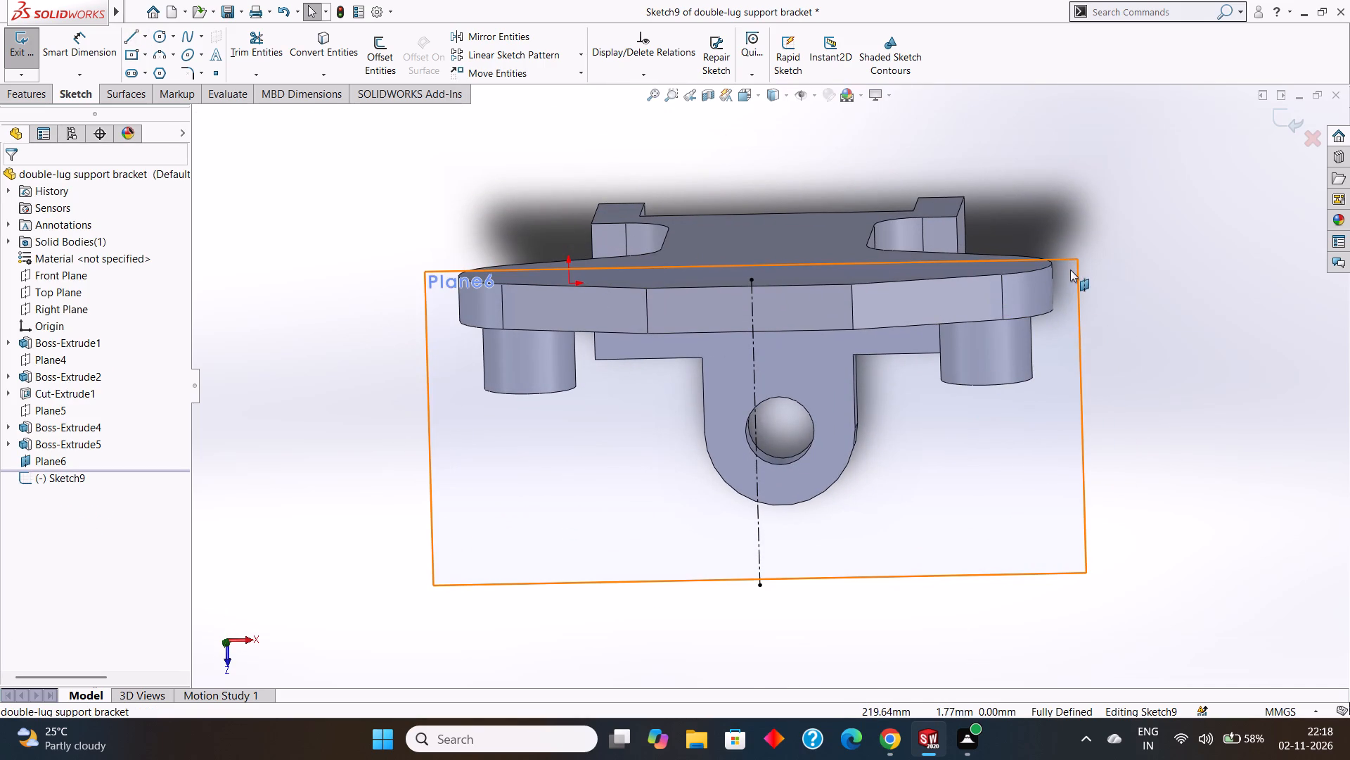
{"action": "key", "text": "ctrl+8"}
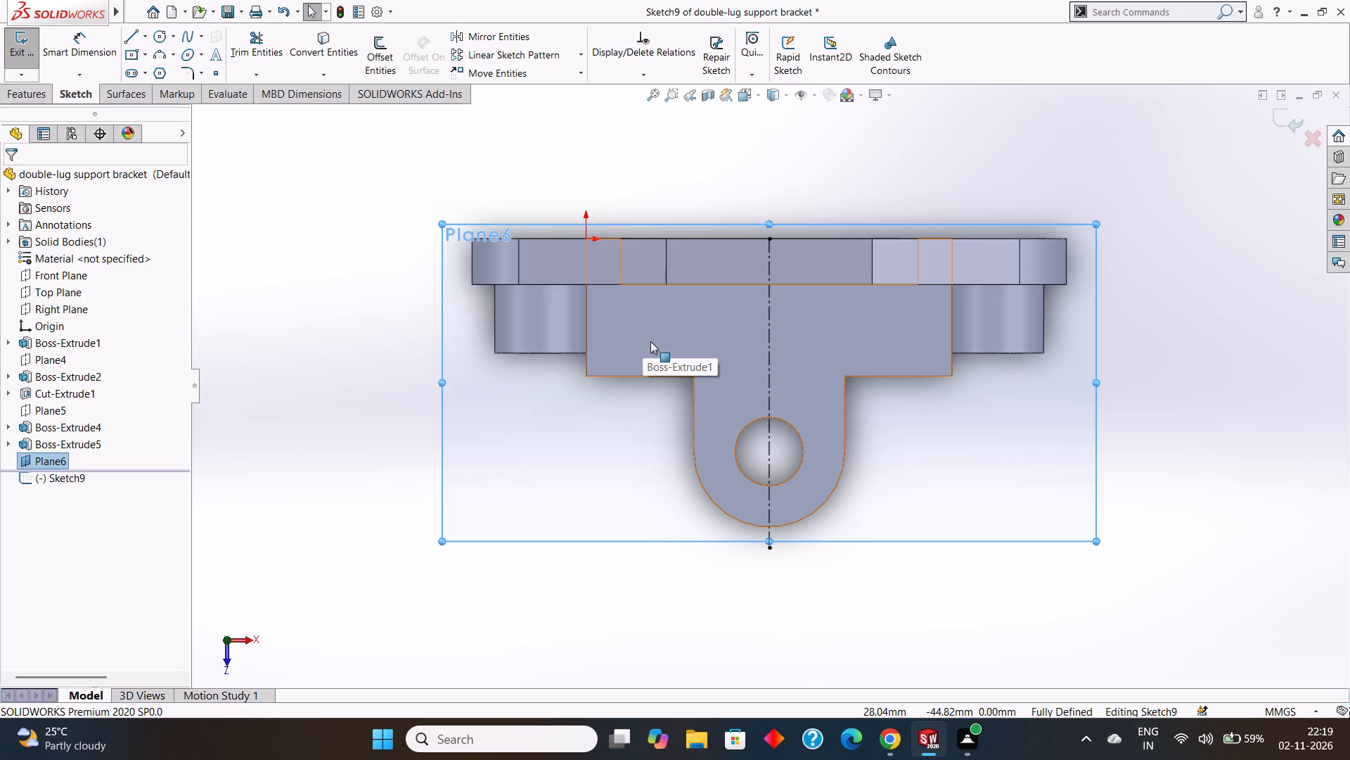
{"action": "middle_click_drag", "start_coordinate": [888, 391], "coordinate": [911, 236]}
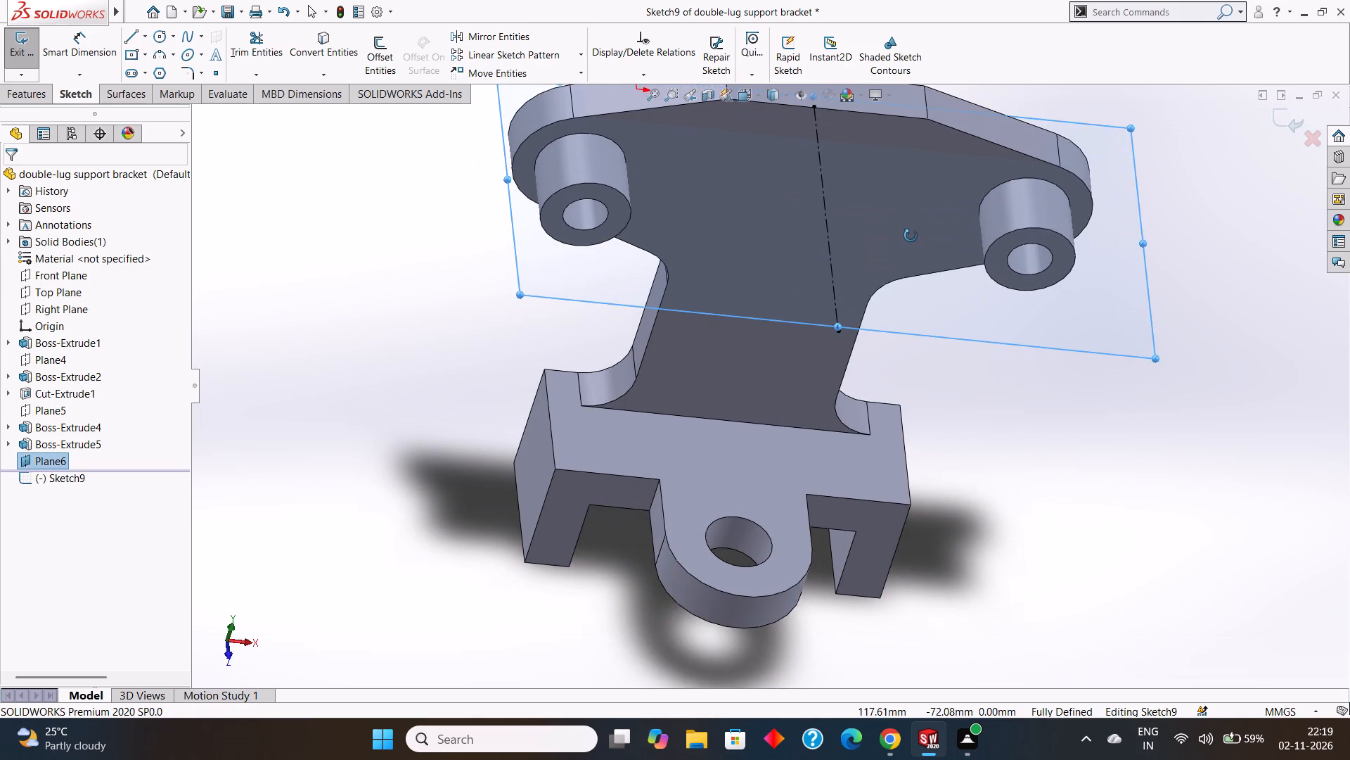
{"action": "middle_click_drag", "start_coordinate": [911, 236], "coordinate": [897, 338]}
{"action": "left_click", "coordinate": [1100, 198]}
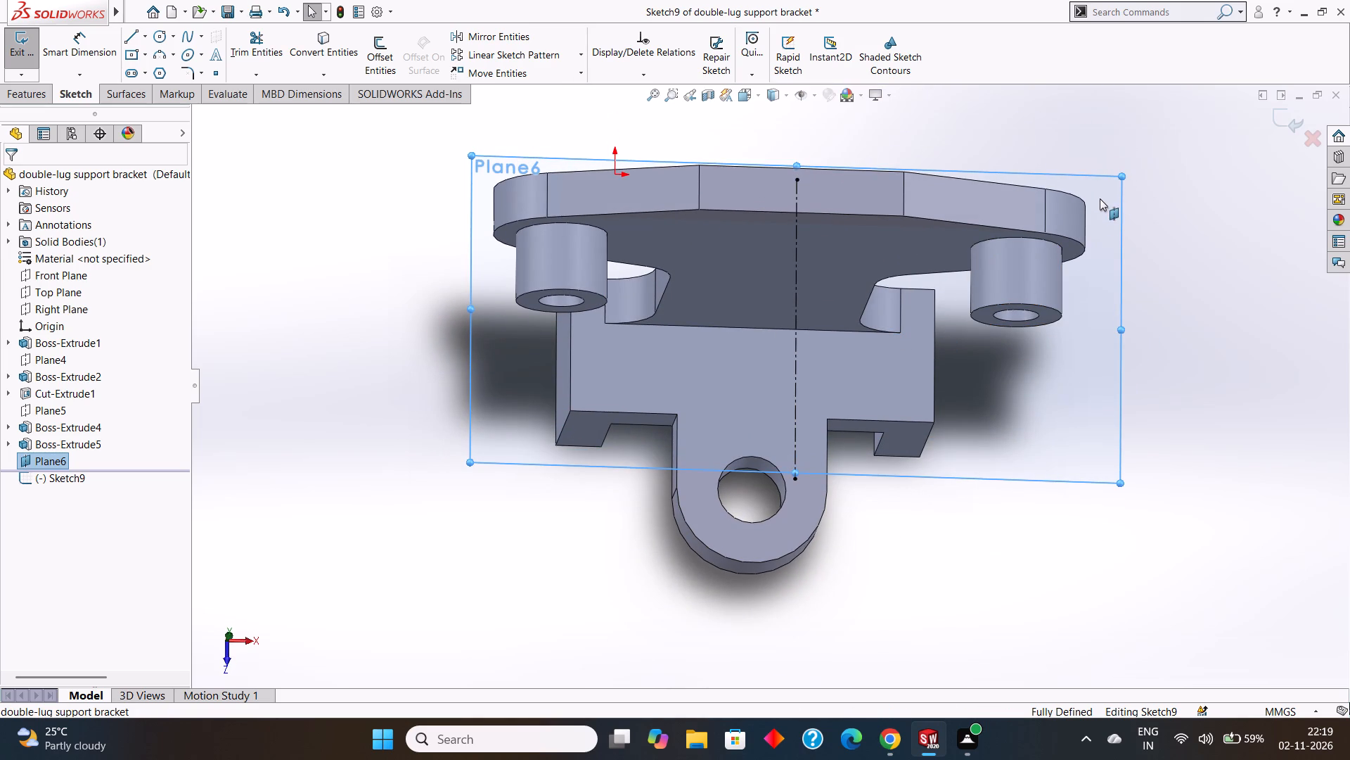
{"action": "key", "text": "ctrl+8"}
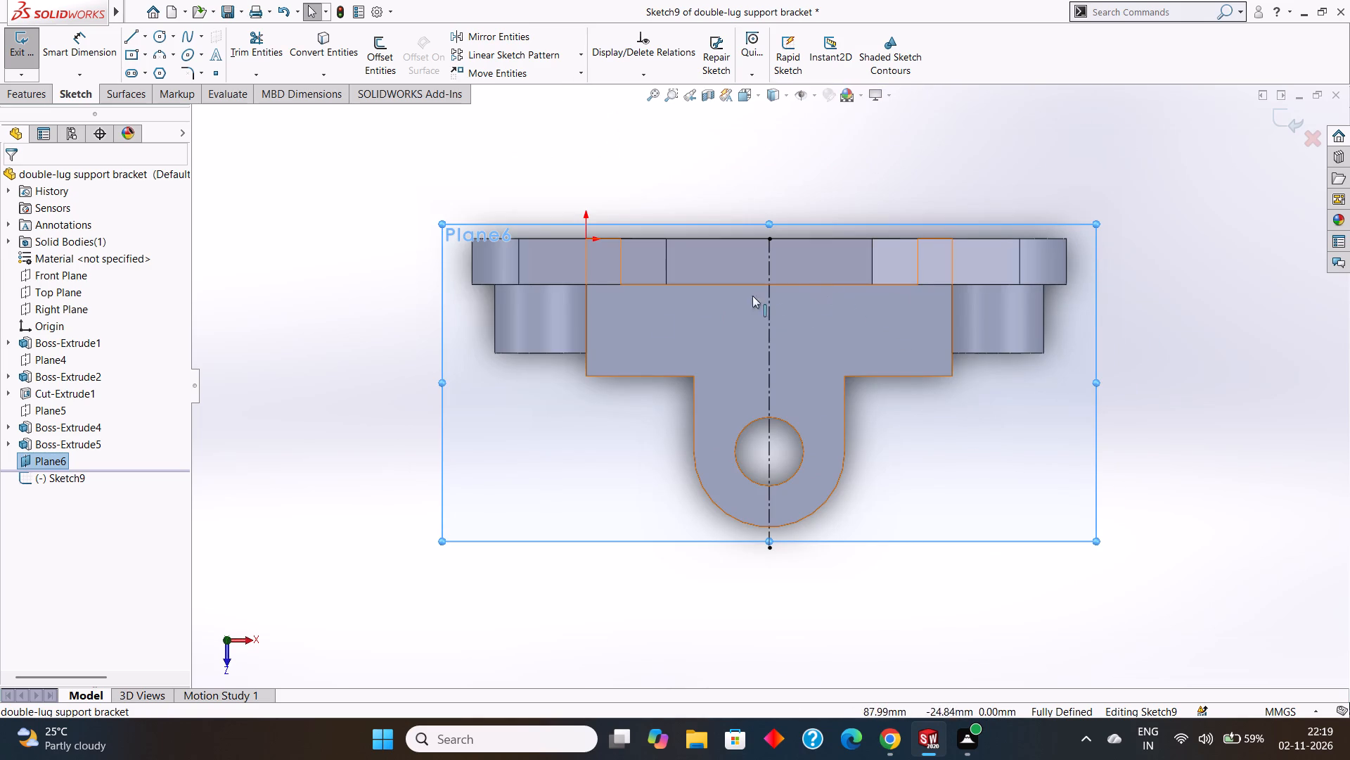
Sketch two concentric circles centred on the lug hole, one of 15 mm radius and one of 33 mm radius.
{"action": "left_click", "coordinate": [162, 34]}
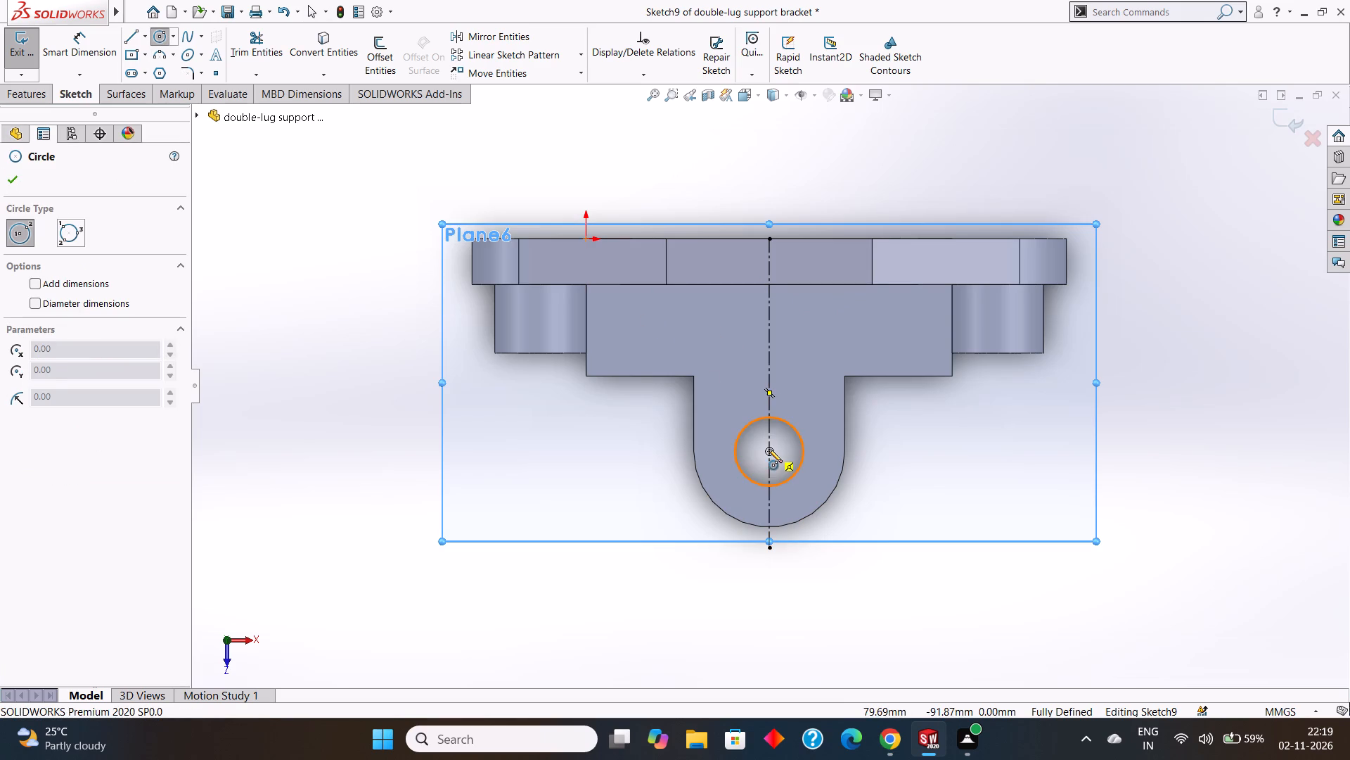
{"action": "left_click_drag", "start_coordinate": [769, 449], "coordinate": [794, 472]}
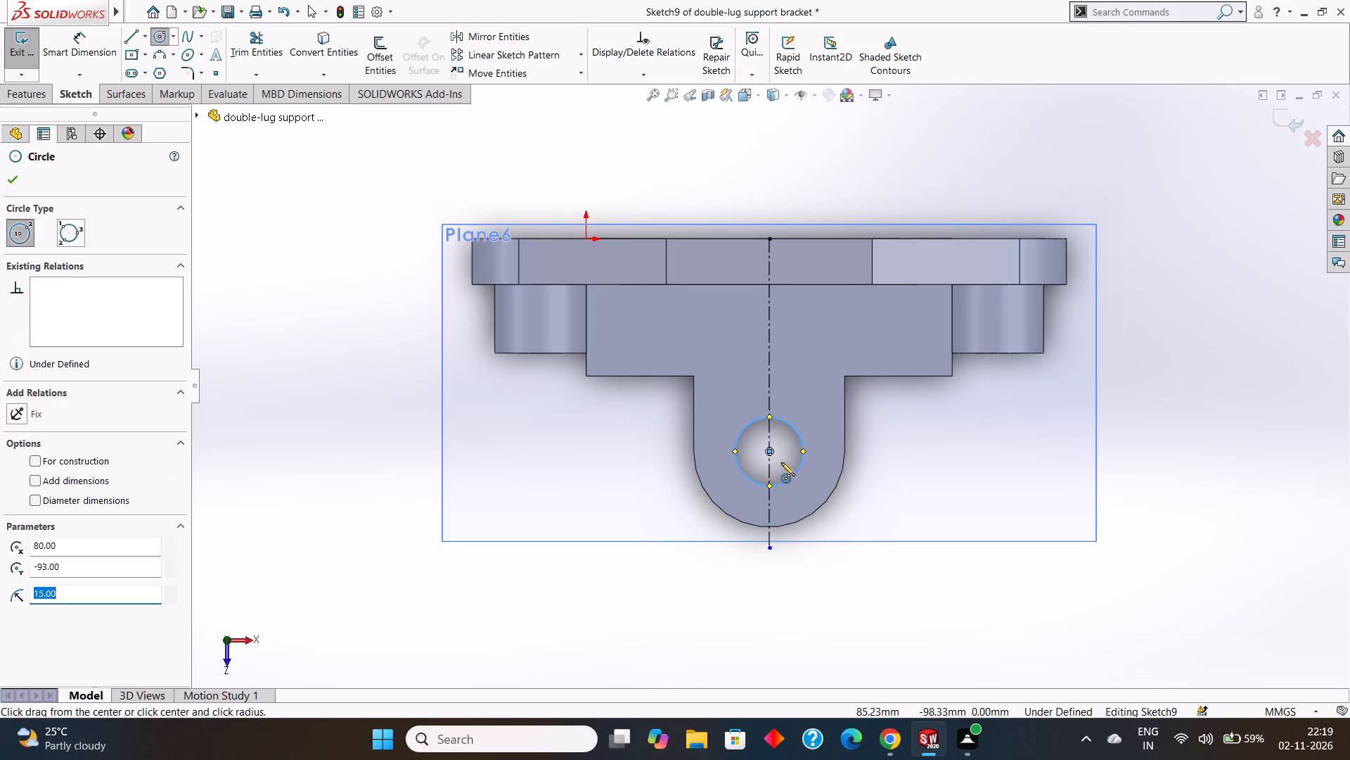
{"action": "left_click_drag", "start_coordinate": [767, 450], "coordinate": [841, 502]}
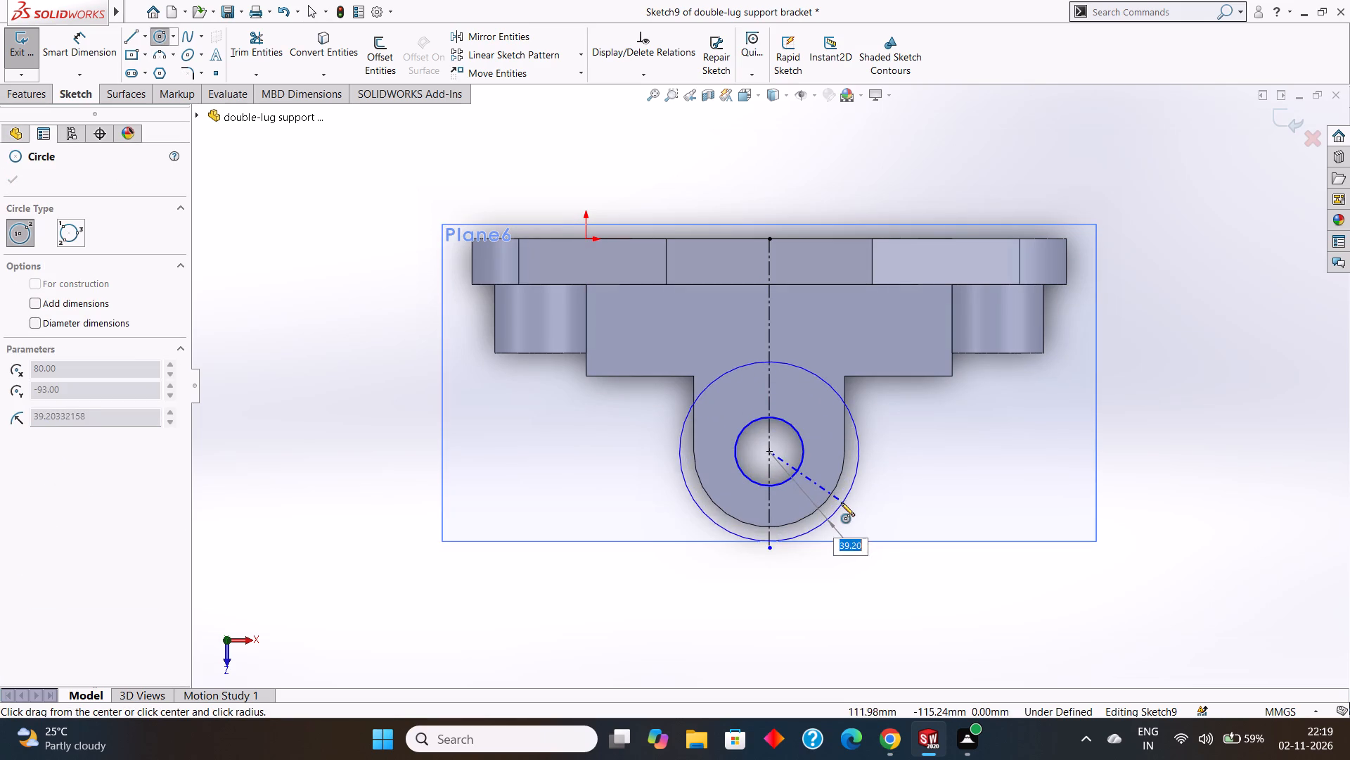
{"action": "left_click_drag", "start_coordinate": [841, 502], "coordinate": [833, 498]}
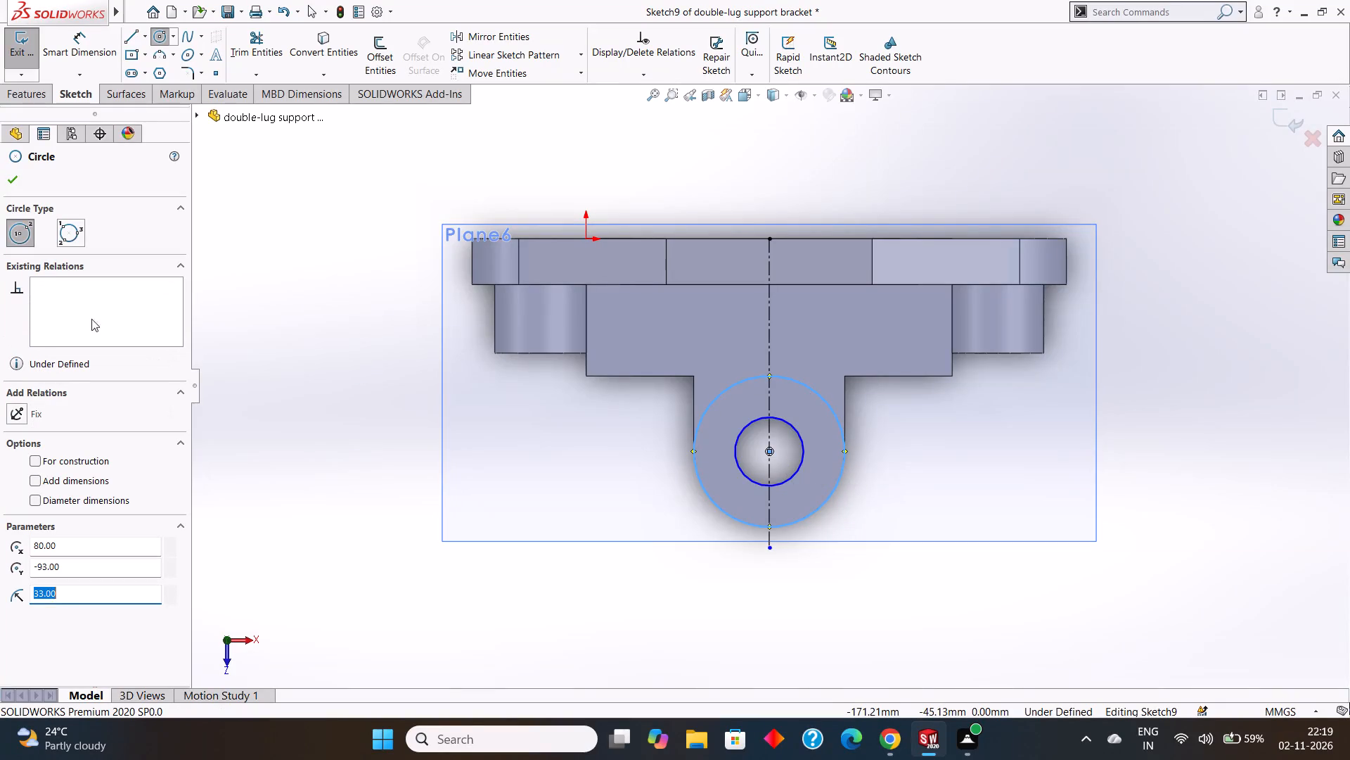
{"action": "left_click", "coordinate": [18, 174]}
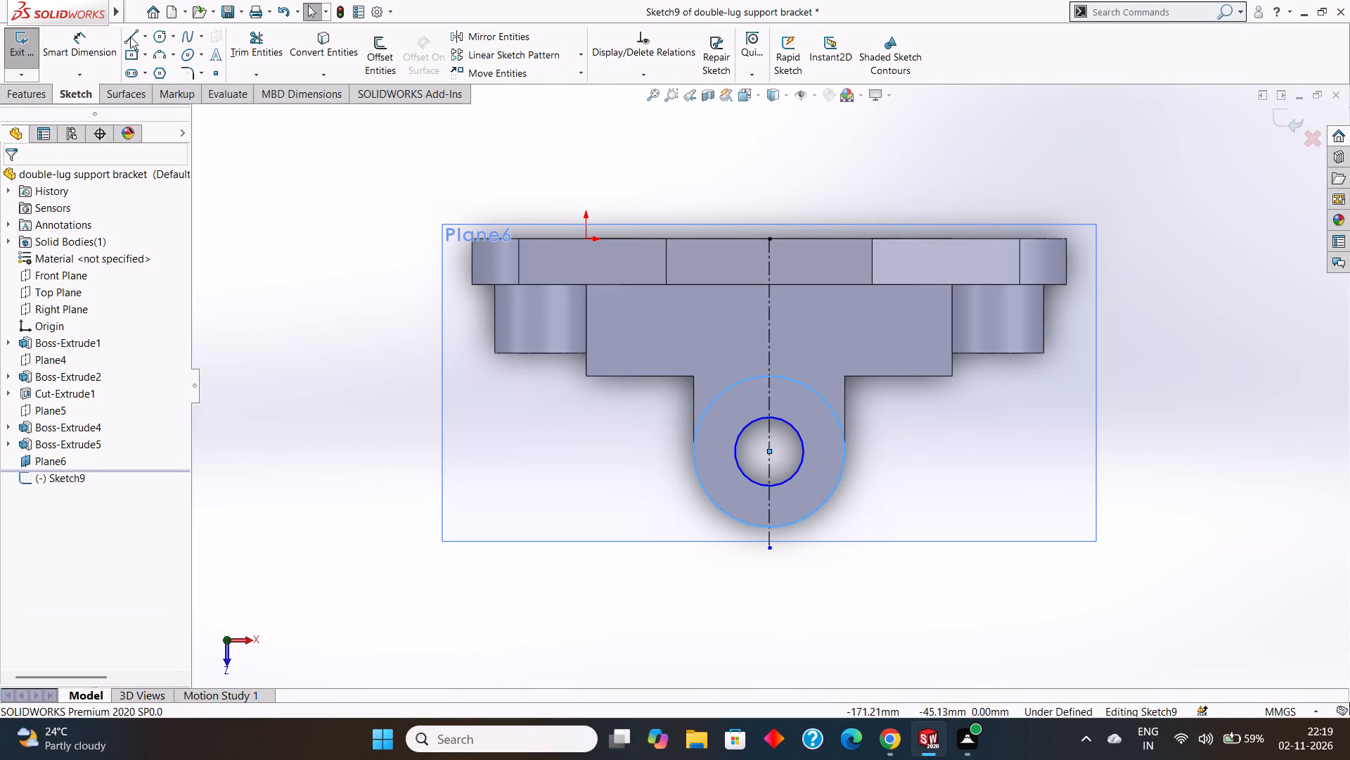
Sketch two vertical lines from the outer circle's opposite side points past the plate's back edge, the first about 105 mm long.
{"action": "left_click", "coordinate": [131, 37]}
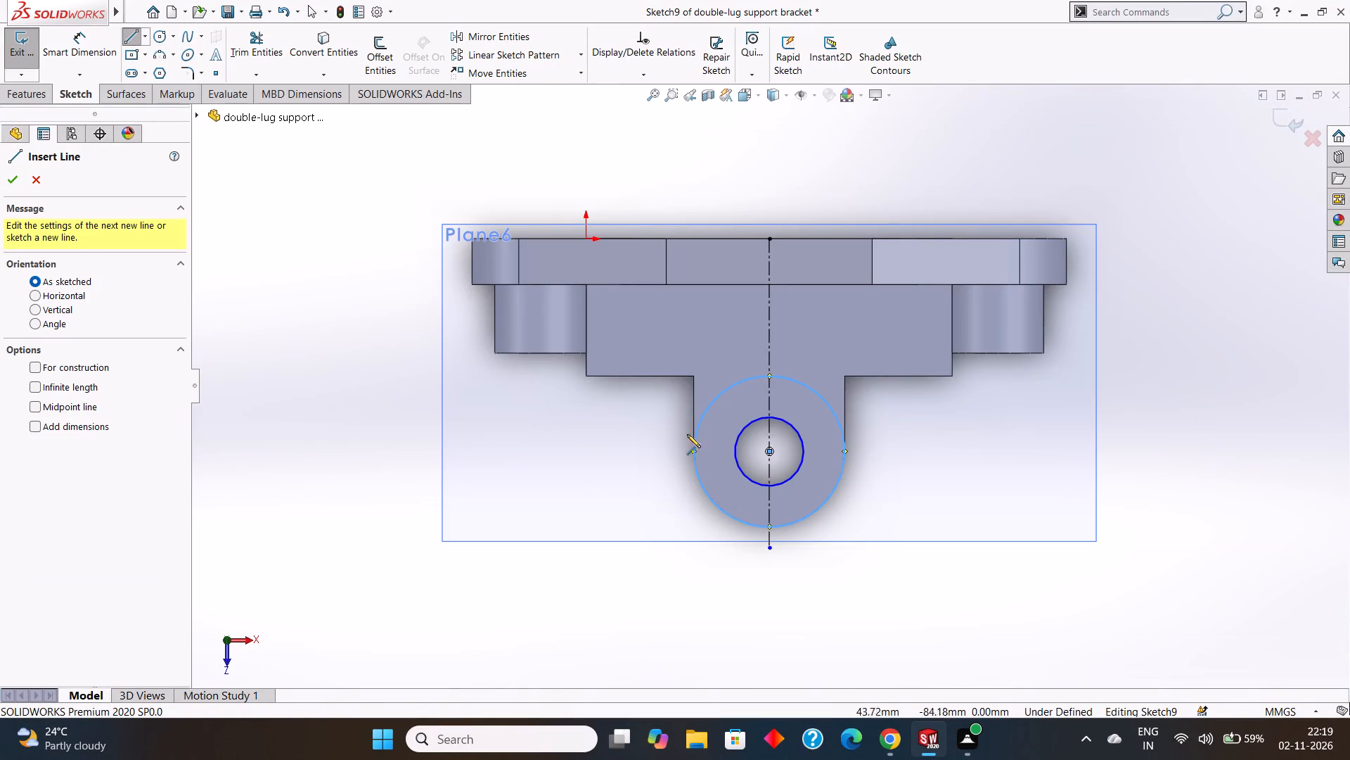
{"action": "left_click", "coordinate": [693, 452]}
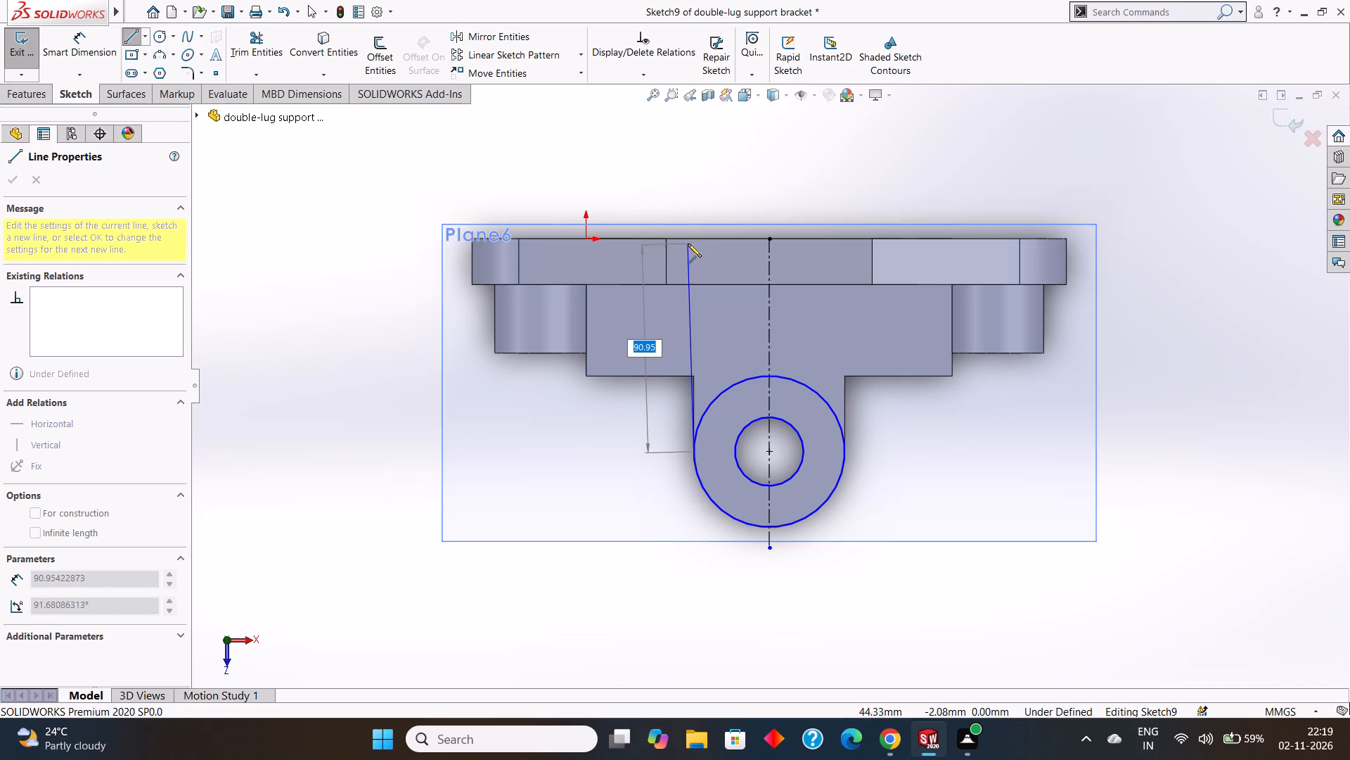
{"action": "left_click", "coordinate": [692, 210]}
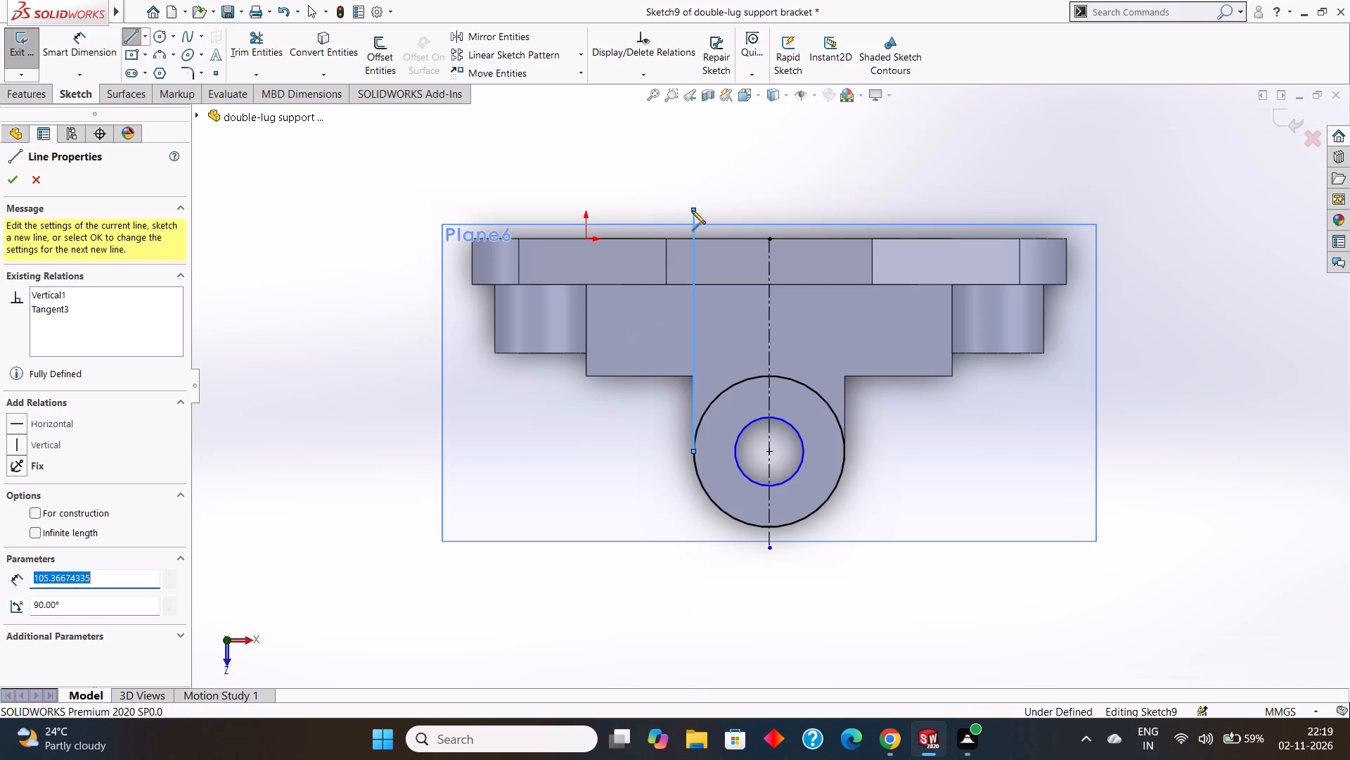
{"action": "key", "text": "Escape"}
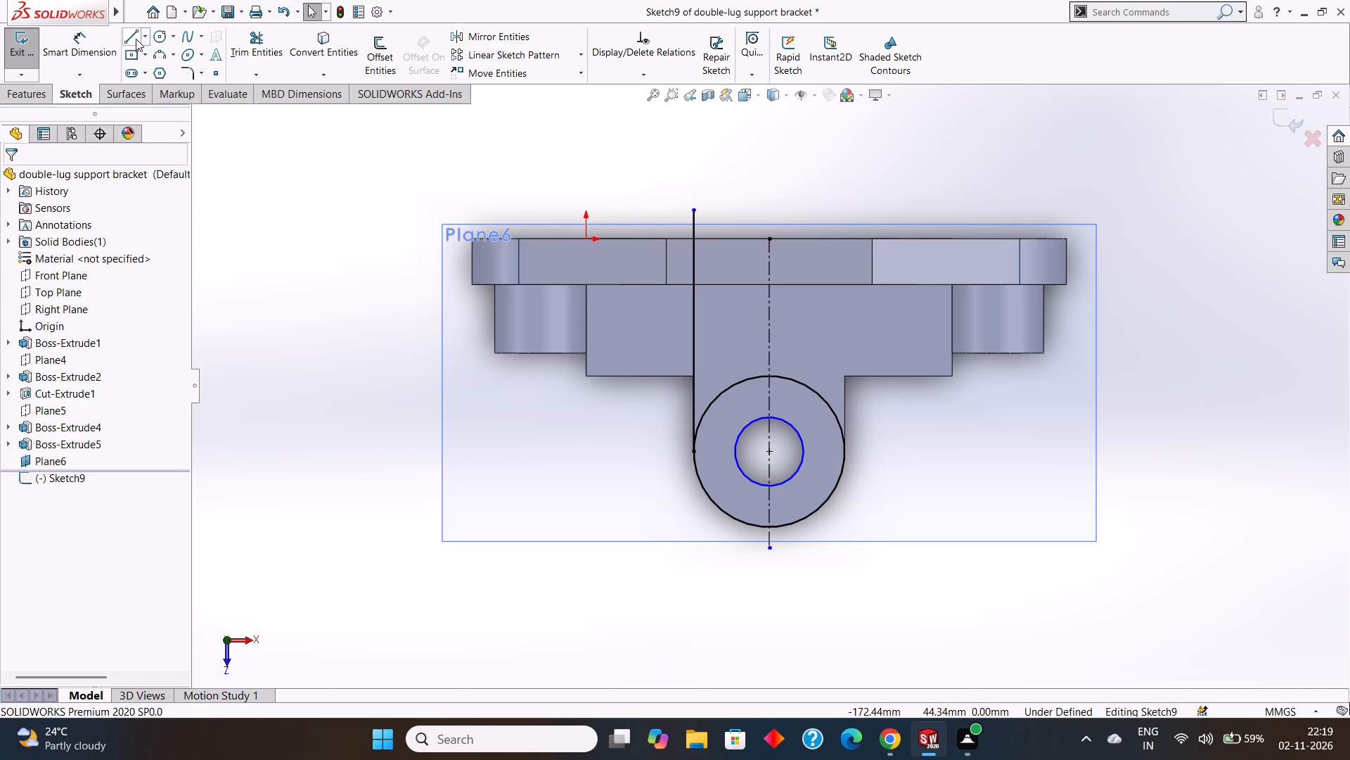
{"action": "left_click", "coordinate": [131, 35]}
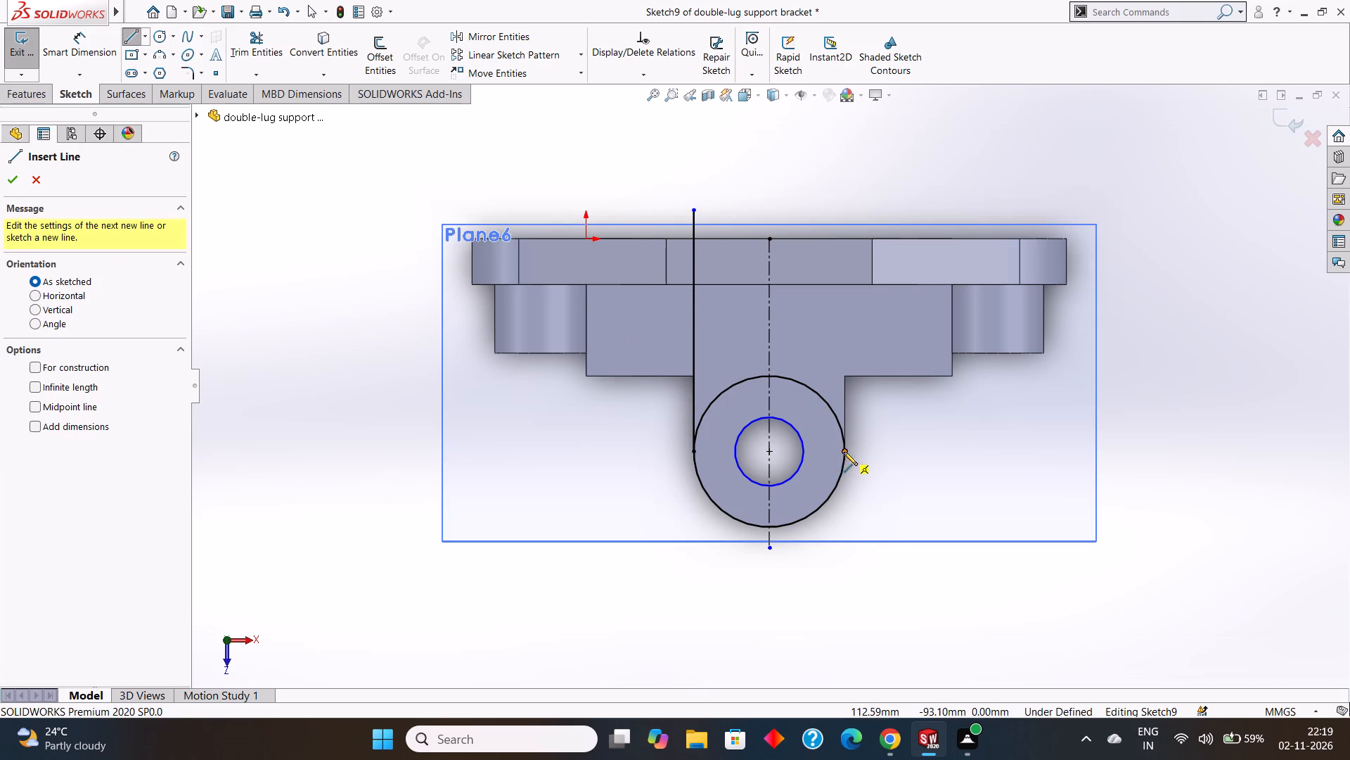
{"action": "left_click_drag", "start_coordinate": [844, 452], "coordinate": [843, 442]}
{"action": "left_click", "coordinate": [842, 200]}
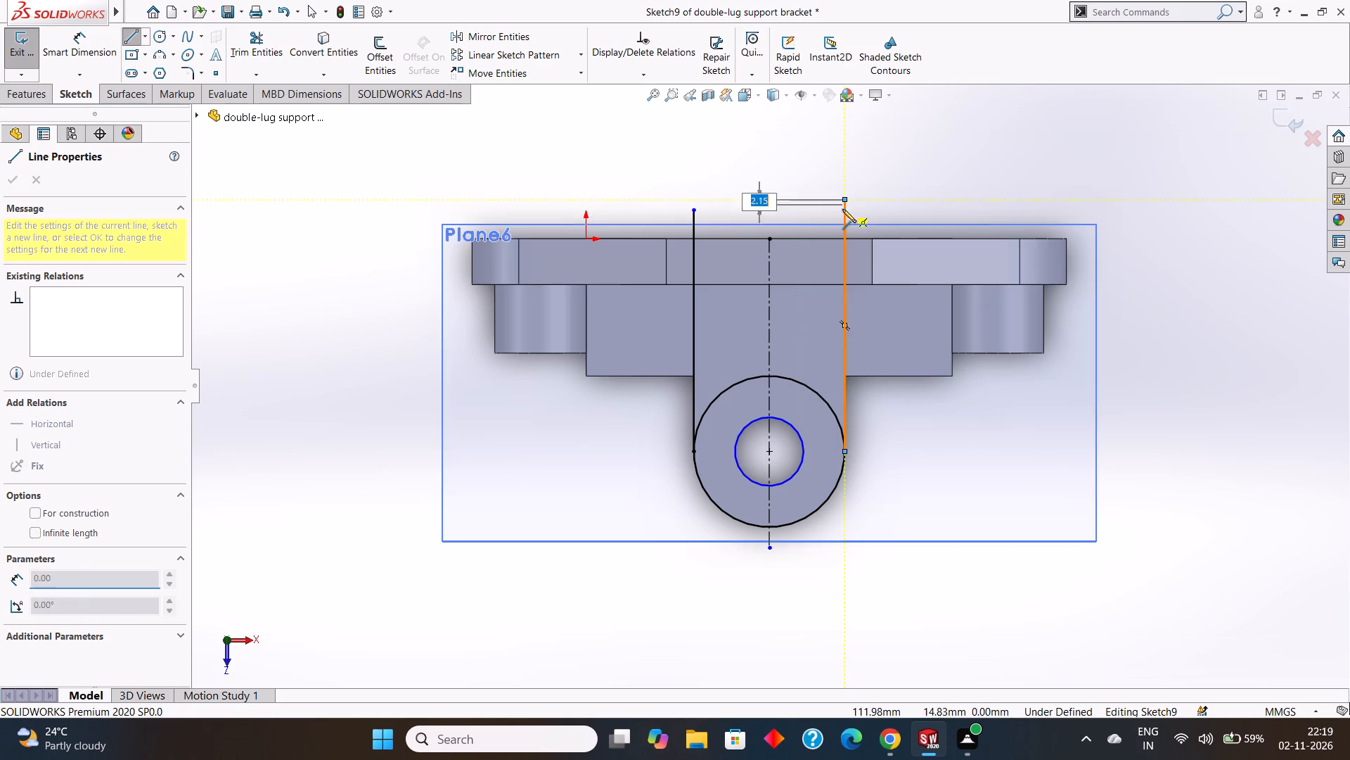
{"action": "key", "text": "Escape"}
{"action": "key", "text": "Escape"}
Examine the circles and vertical lines against the bracket, and return to the view square to the sketch plane.
{"action": "middle_click_drag", "start_coordinate": [1306, 531], "coordinate": [1290, 451]}
{"action": "middle_click_drag", "start_coordinate": [1283, 455], "coordinate": [1280, 442]}
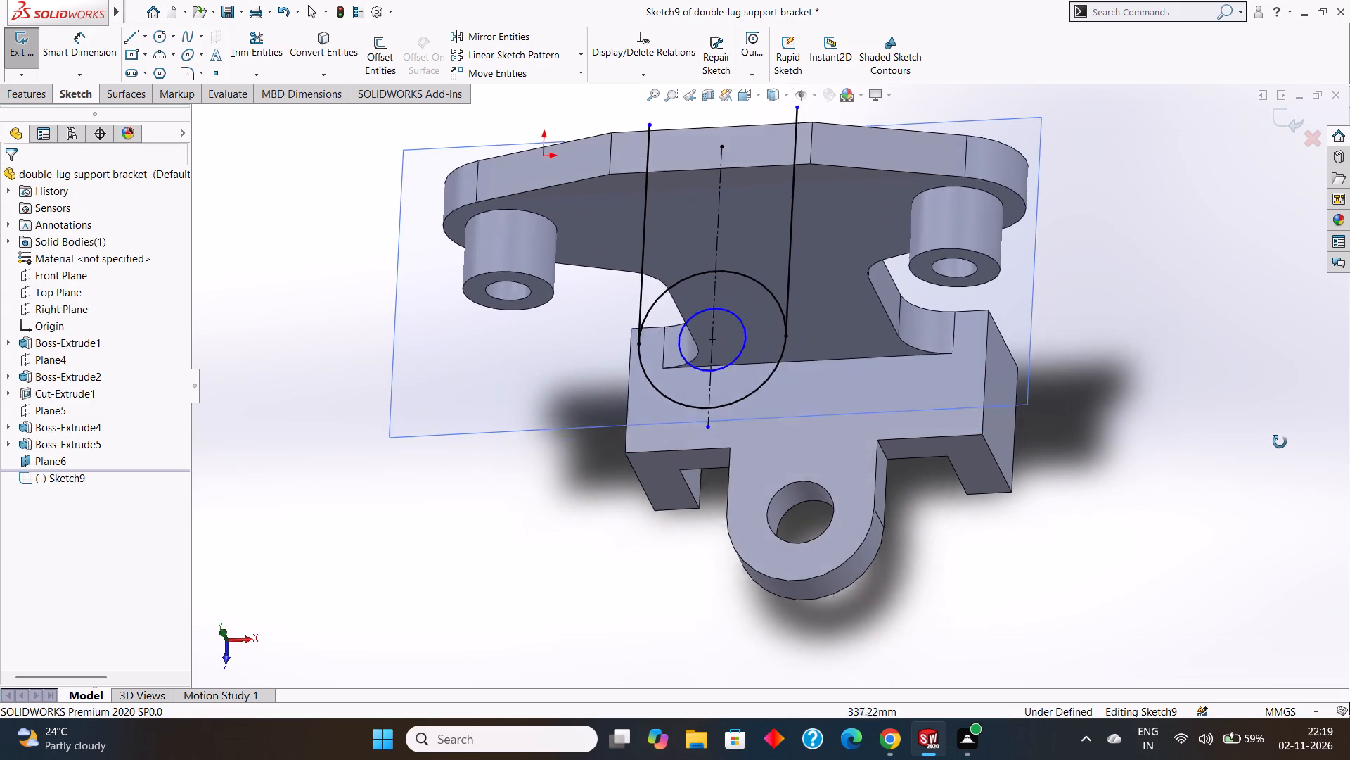
{"action": "middle_click_drag", "start_coordinate": [1280, 442], "coordinate": [1286, 448]}
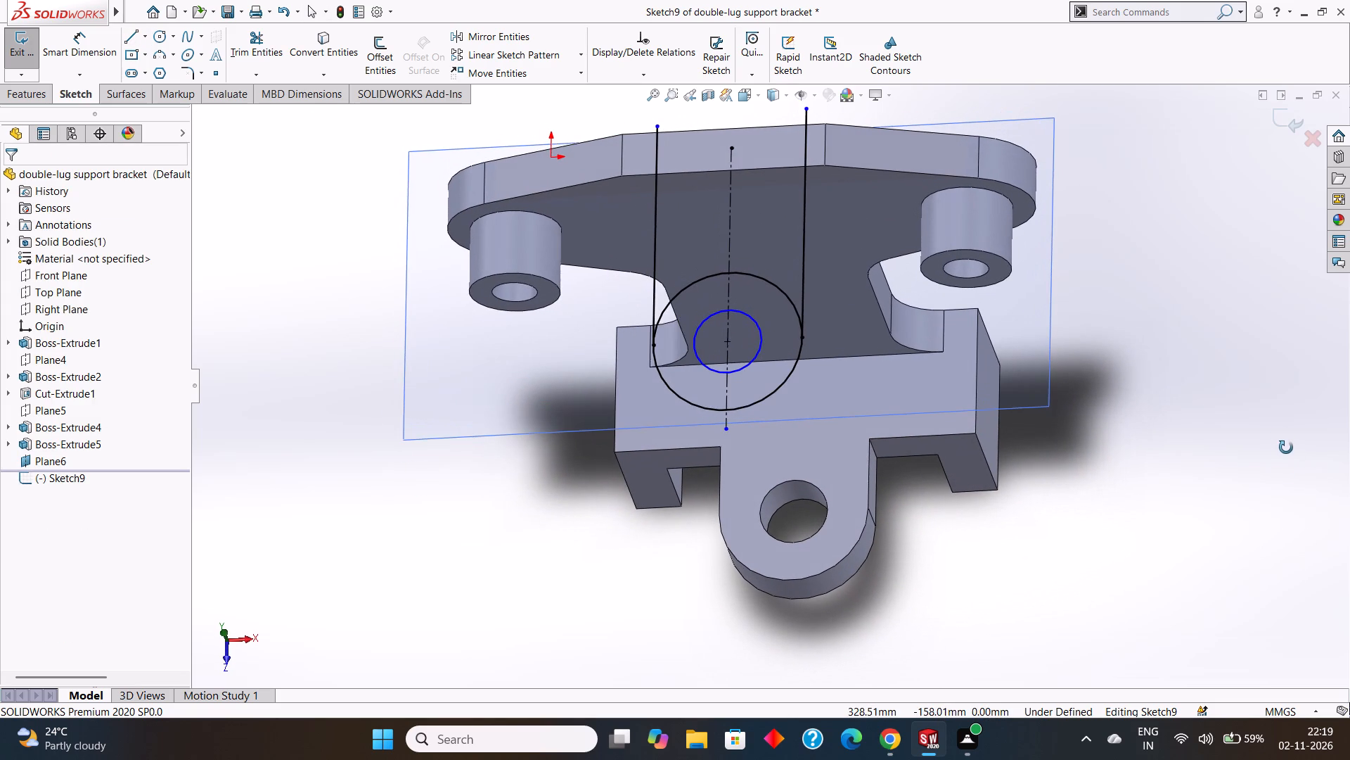
{"action": "middle_click_drag", "start_coordinate": [1286, 448], "coordinate": [1290, 452]}
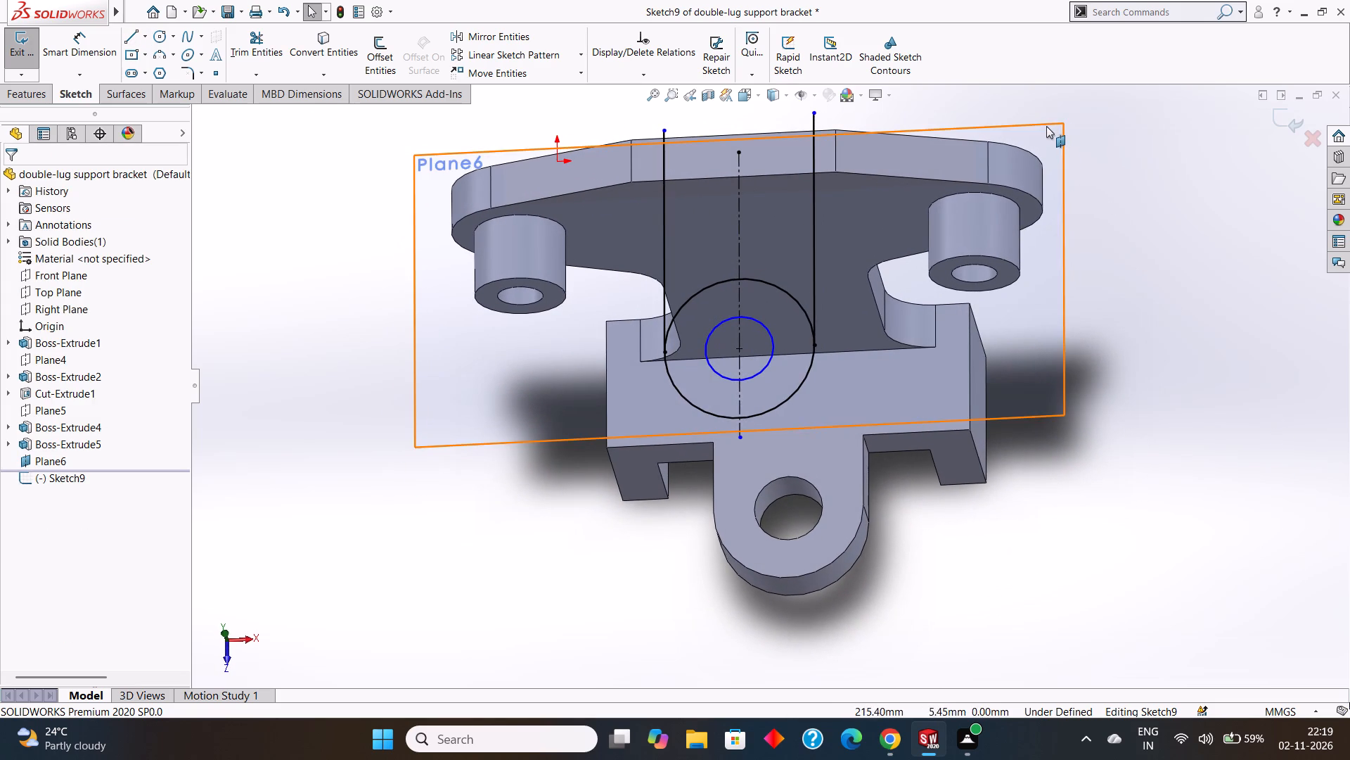
{"action": "left_click", "coordinate": [1046, 126]}
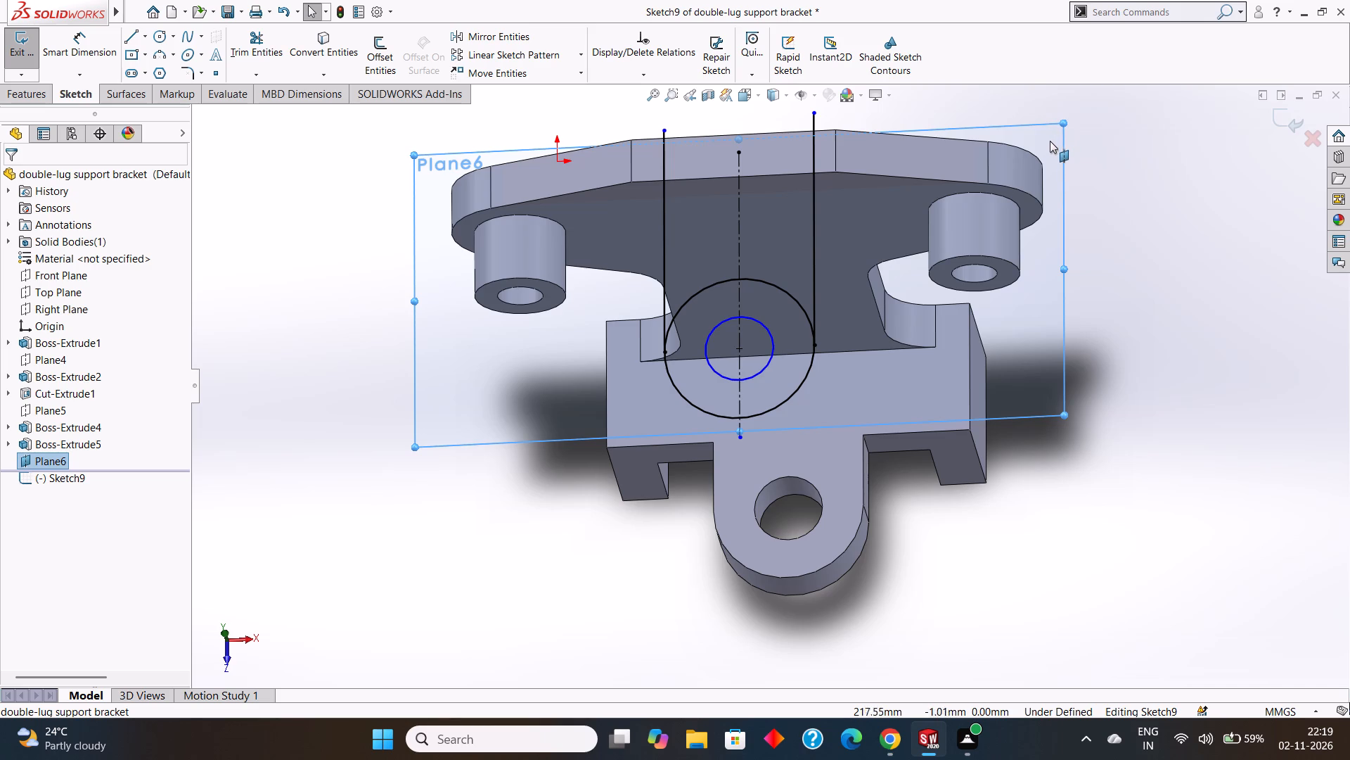
{"action": "key", "text": "ctrl+8"}
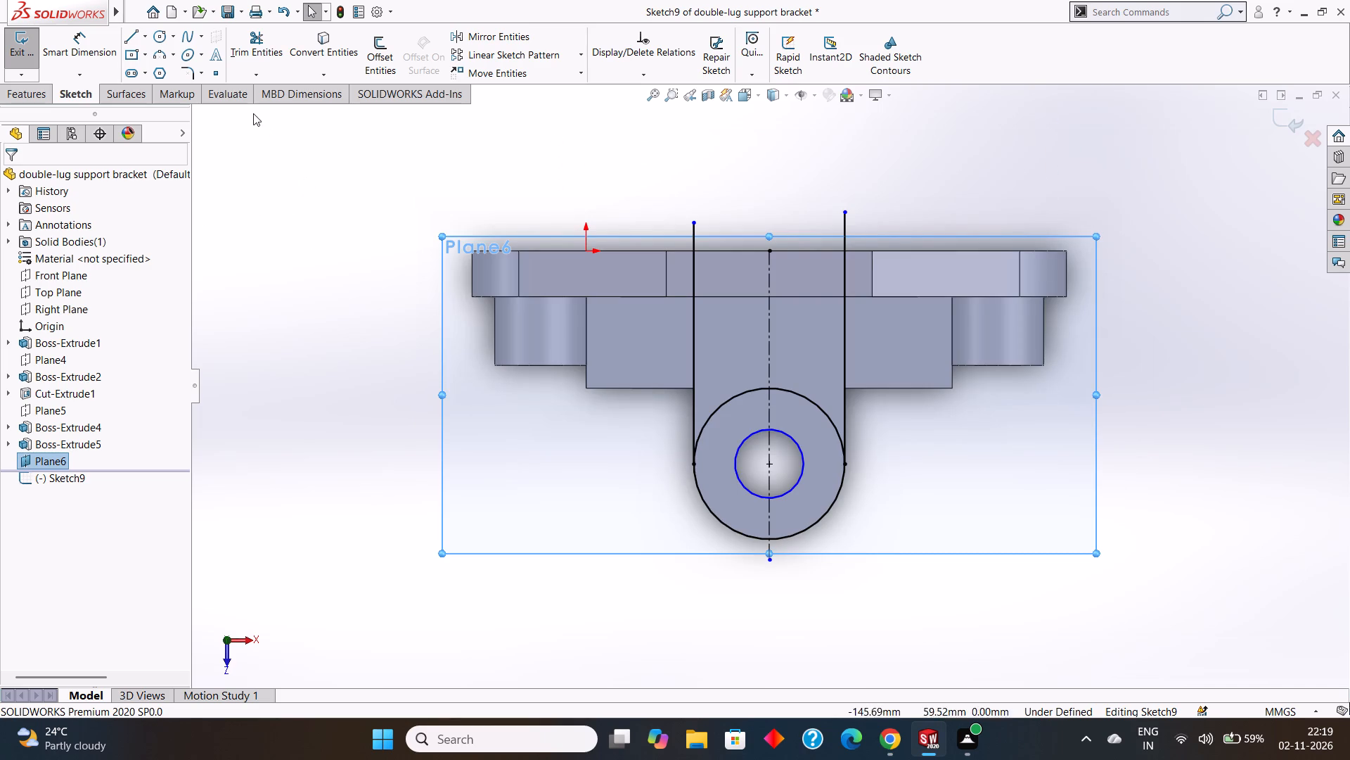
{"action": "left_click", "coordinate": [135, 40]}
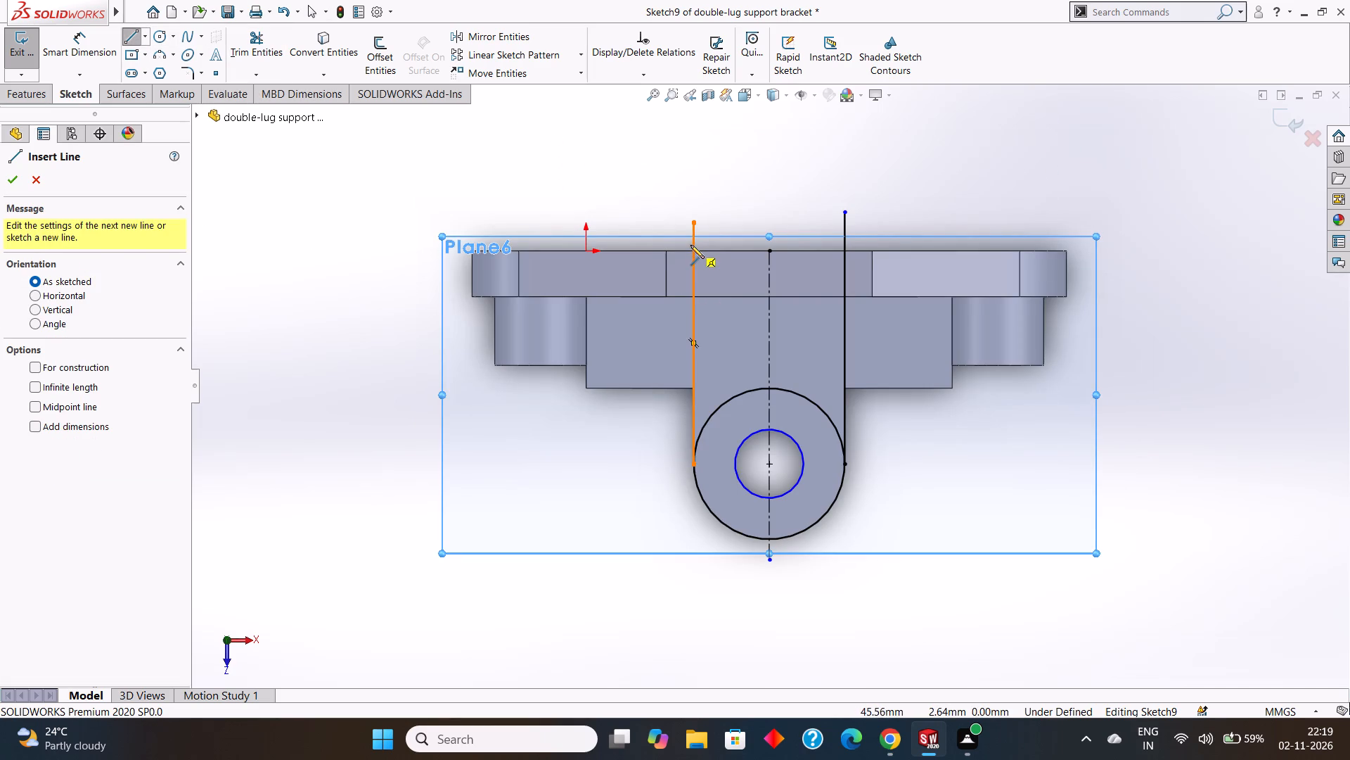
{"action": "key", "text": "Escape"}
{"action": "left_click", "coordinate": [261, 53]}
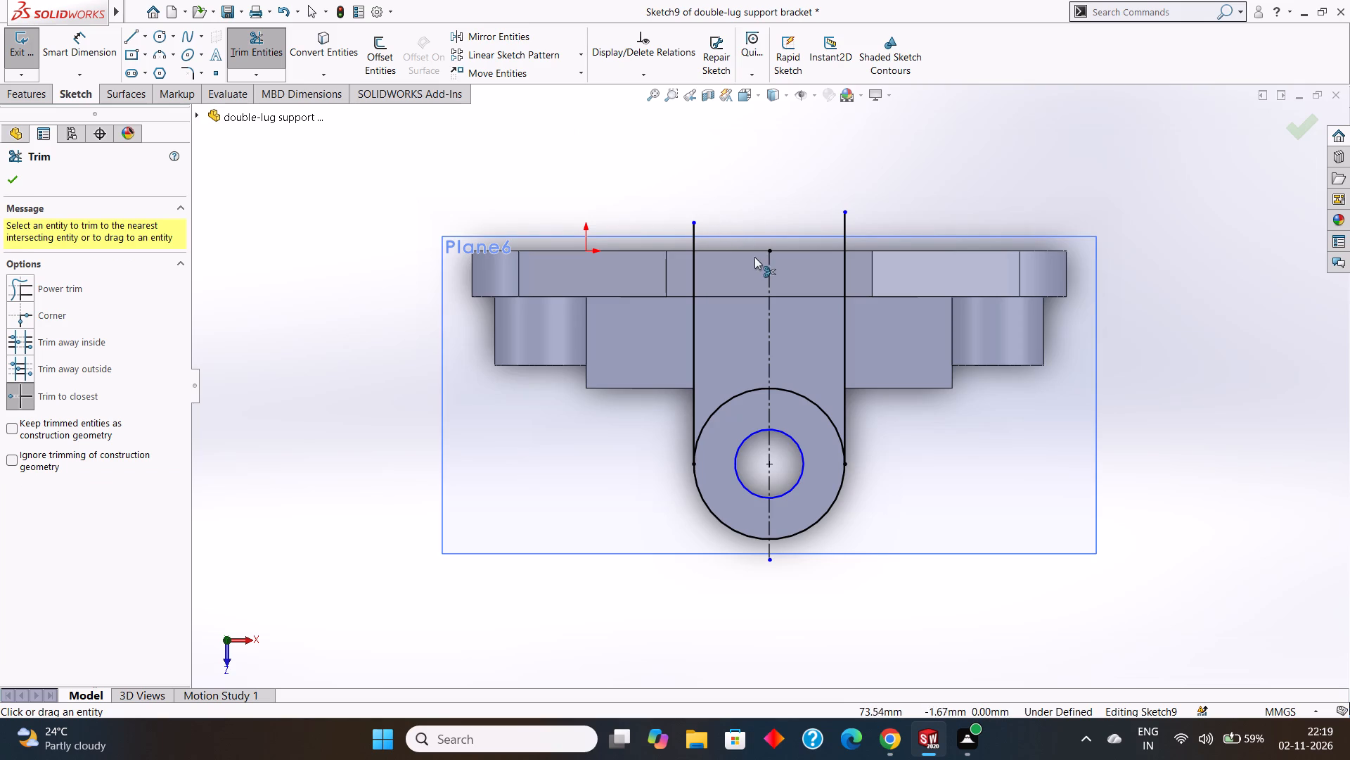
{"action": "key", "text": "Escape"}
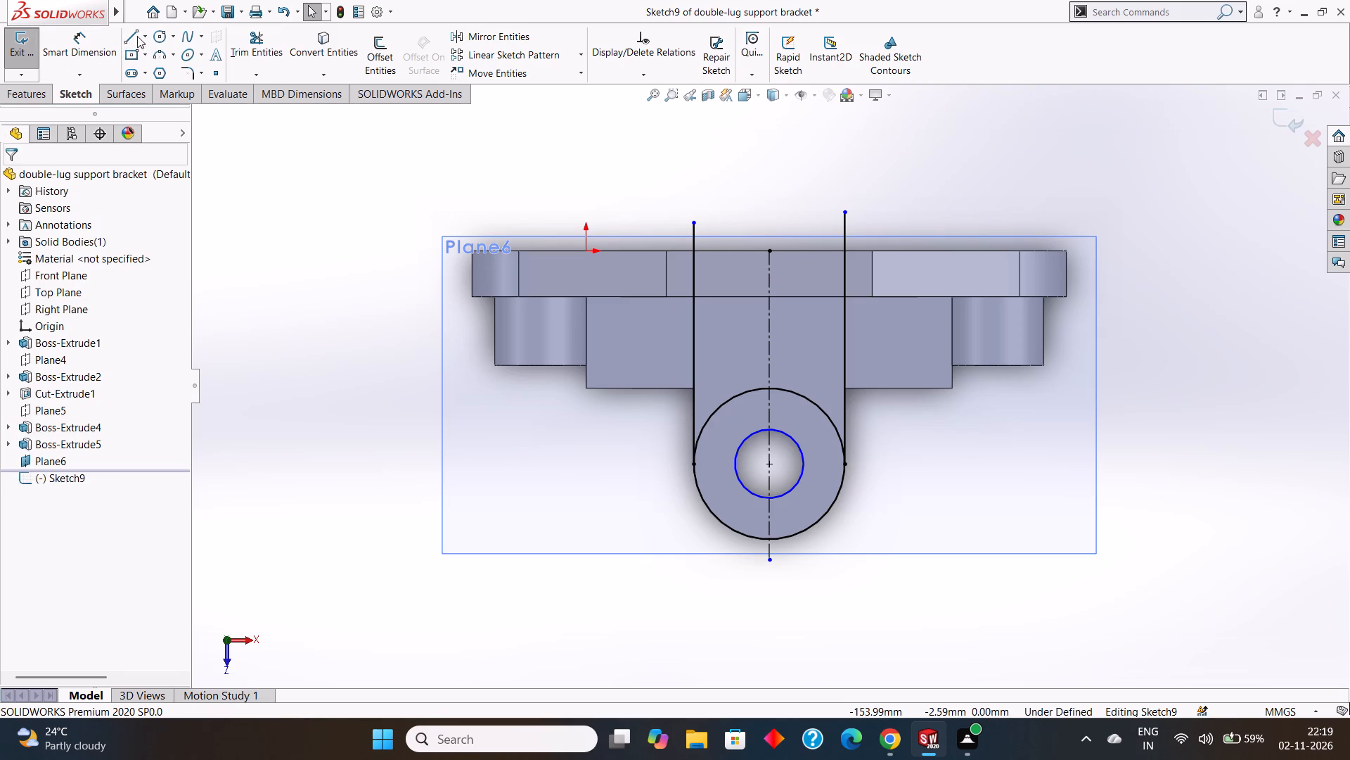
Sketch a 260 mm horizontal line along the full back edge of the bracket, crossing both vertical lines.
{"action": "left_click", "coordinate": [134, 33]}
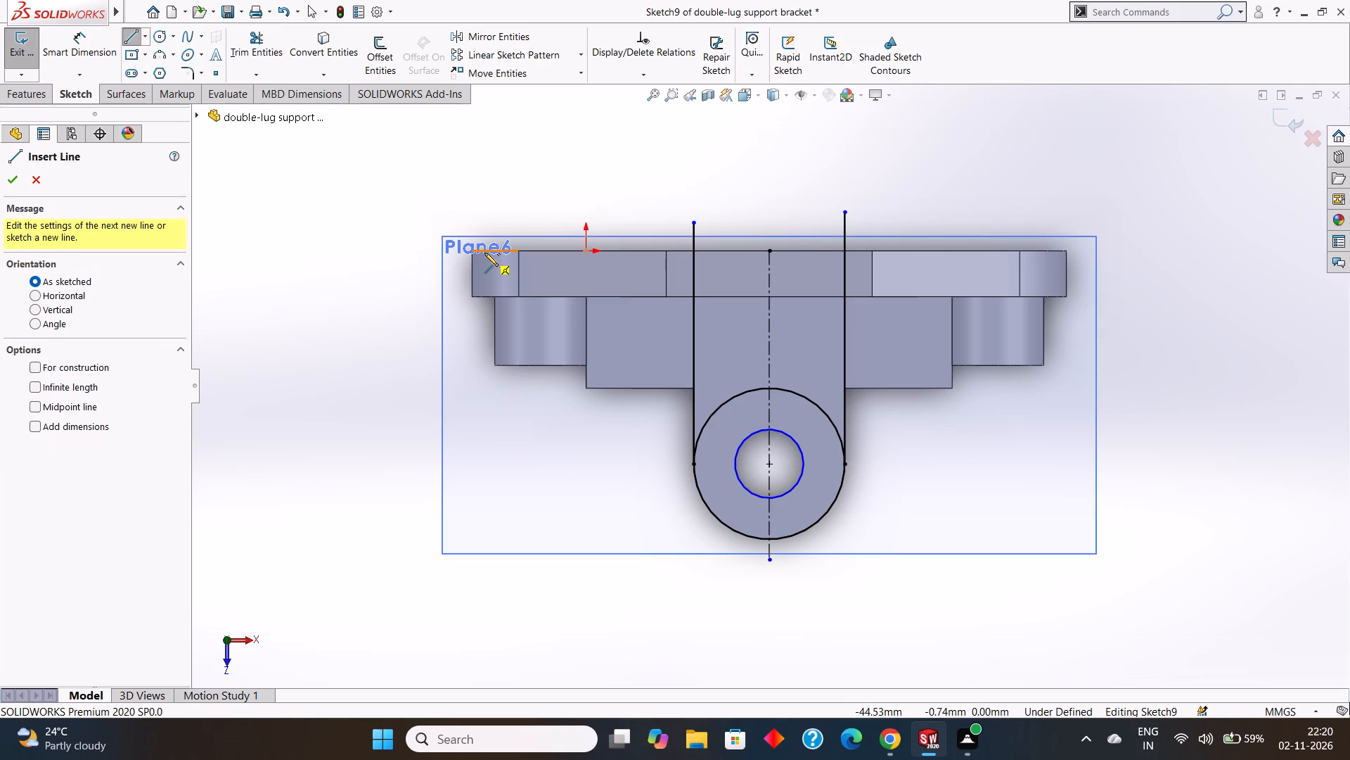
{"action": "scroll", "coordinate": [491, 245], "scroll_direction": "down", "scroll_amount": 3}
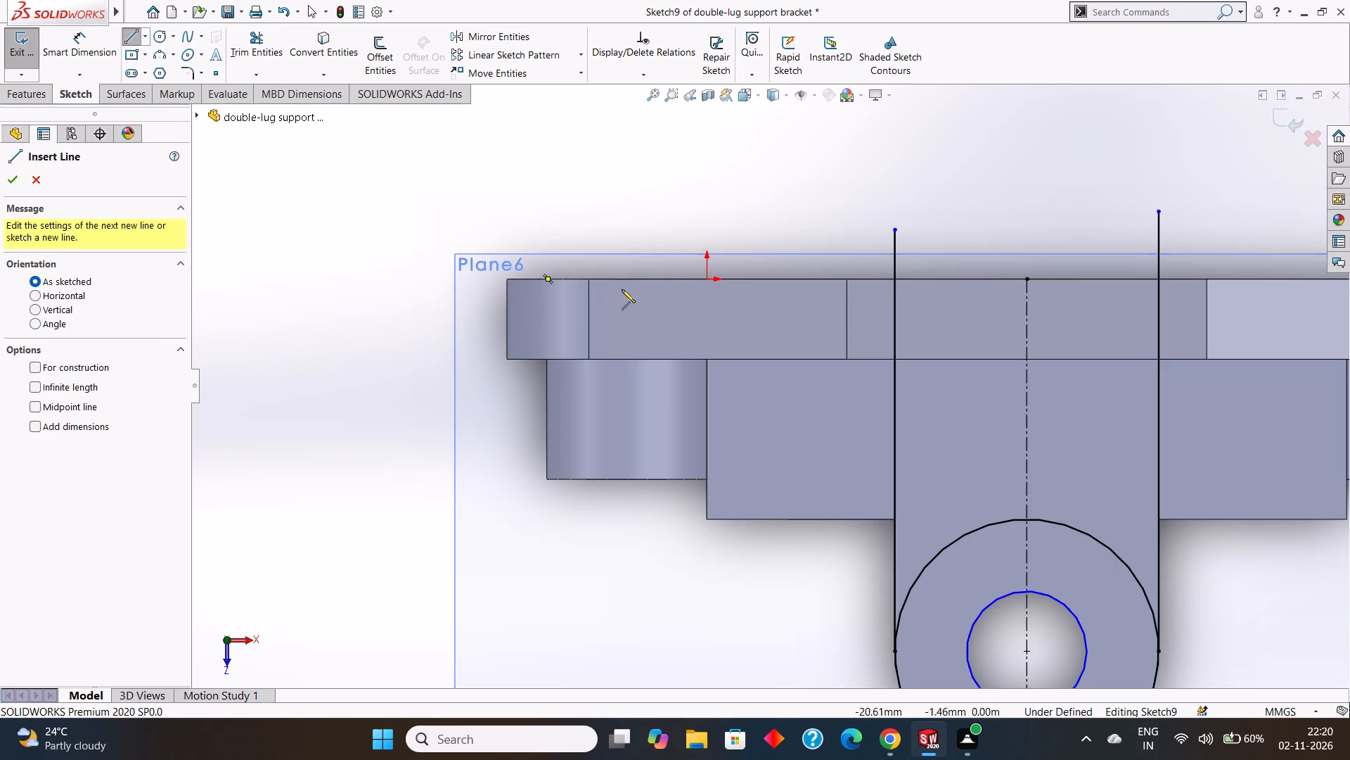
{"action": "left_click", "coordinate": [505, 278]}
{"action": "scroll", "coordinate": [695, 302], "scroll_direction": "up", "scroll_amount": 2}
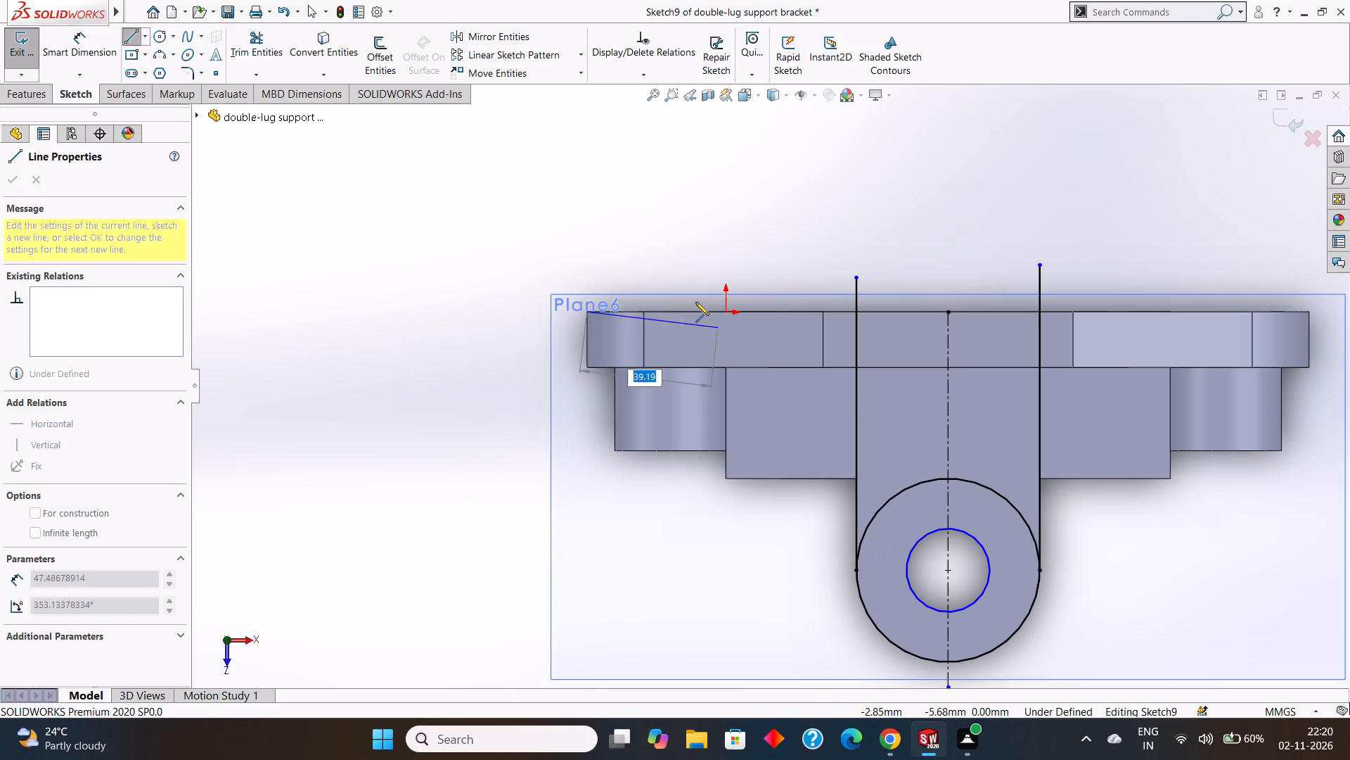
{"action": "left_click", "coordinate": [1309, 311]}
{"action": "key", "text": "Escape"}
{"action": "scroll", "coordinate": [1243, 343], "scroll_direction": "up", "scroll_amount": 2}
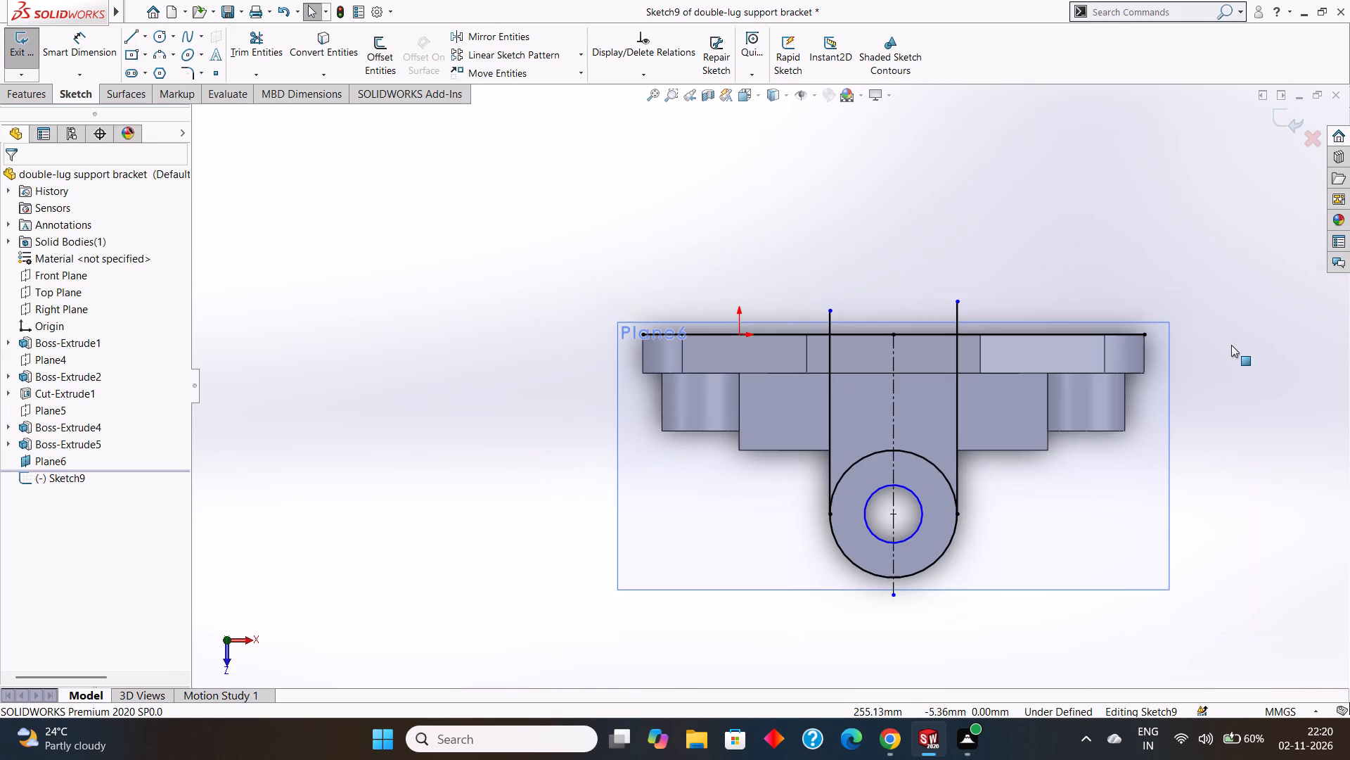
Trim the ends of both vertical lines that extend beyond the horizontal back-edge line.
{"action": "scroll", "coordinate": [1219, 350], "scroll_direction": "down", "scroll_amount": 2}
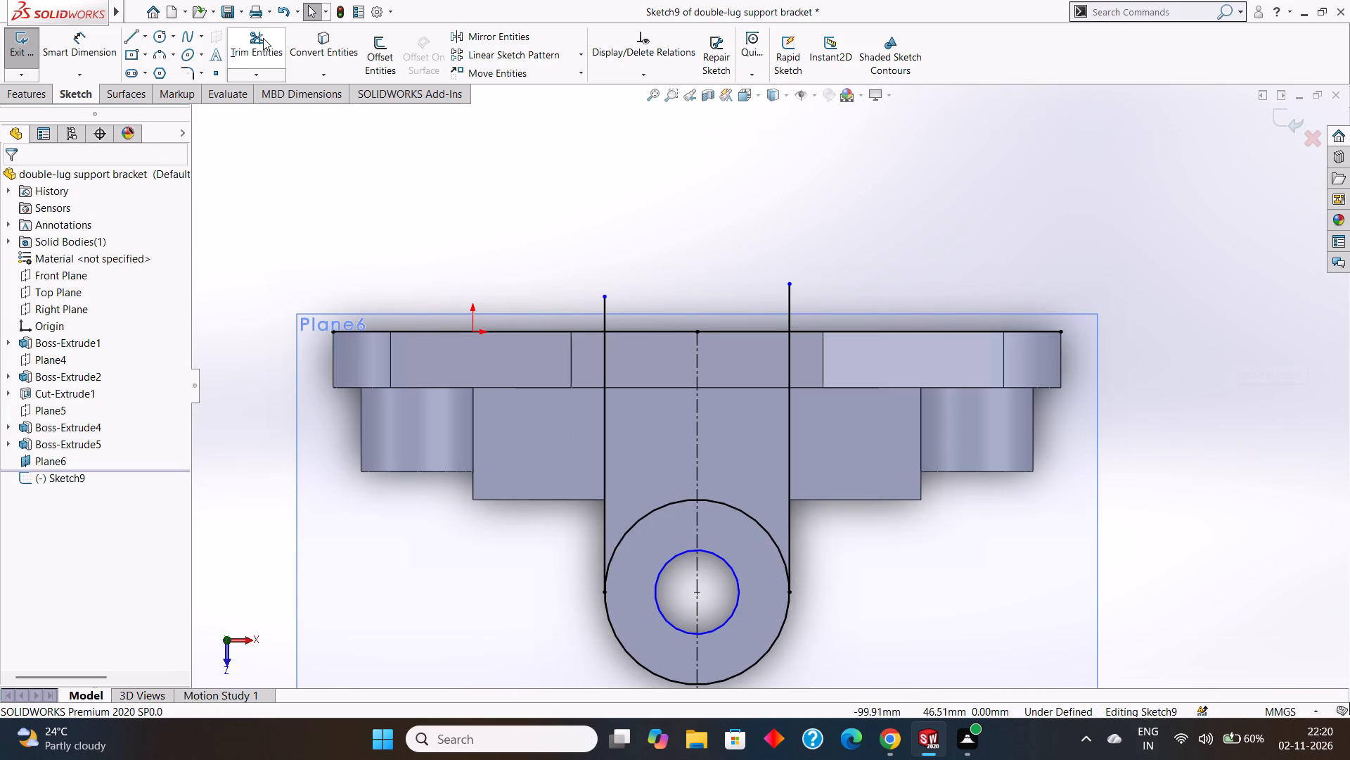
{"action": "left_click", "coordinate": [263, 38]}
{"action": "left_click", "coordinate": [604, 310]}
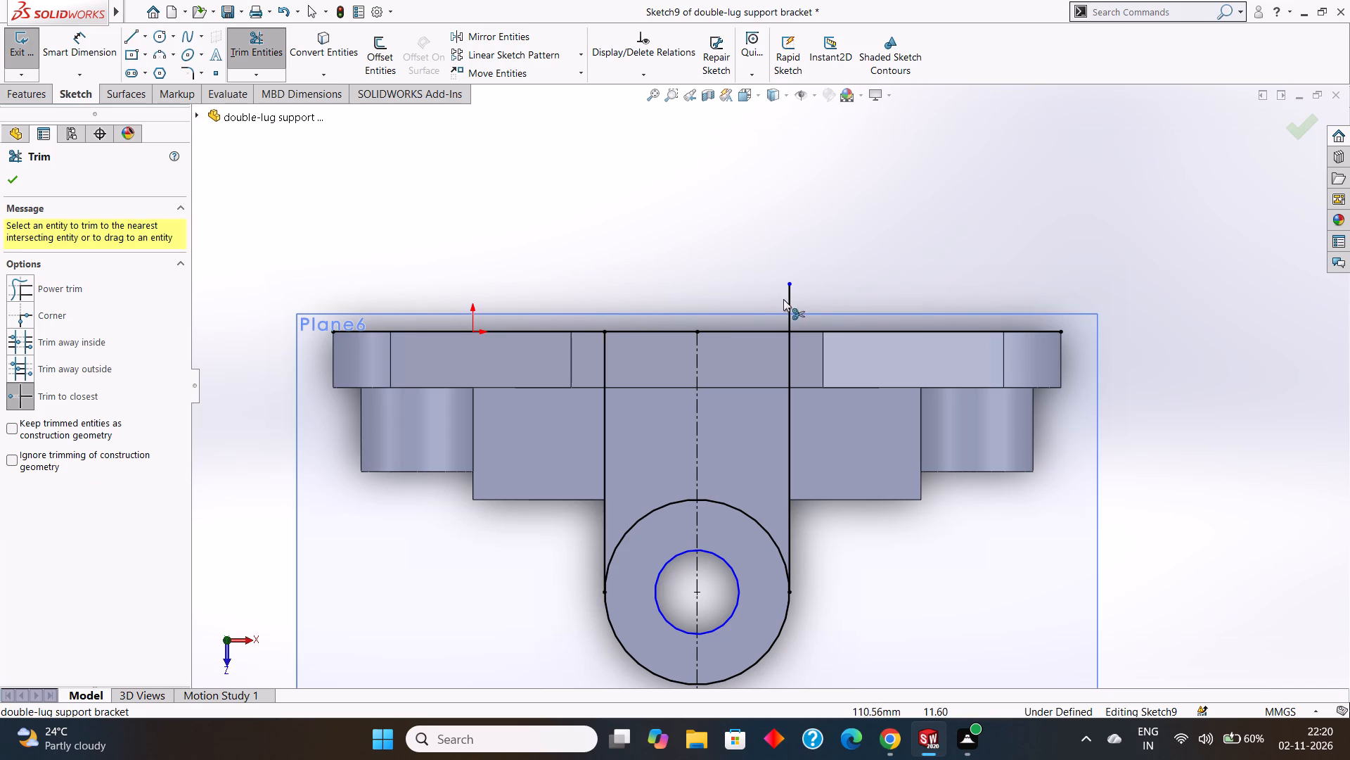
{"action": "left_click", "coordinate": [787, 300]}
{"action": "scroll", "coordinate": [712, 354], "scroll_direction": "up", "scroll_amount": 2}
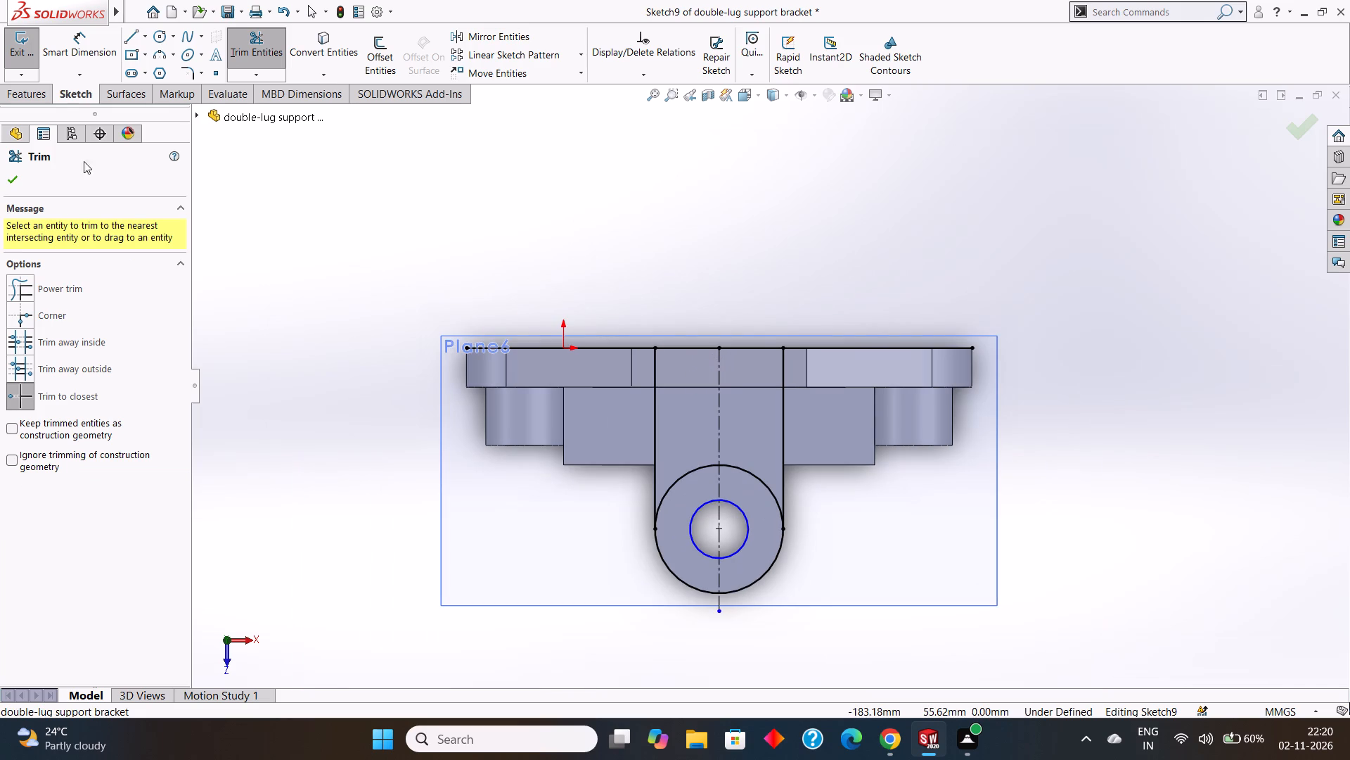
{"action": "left_click", "coordinate": [8, 178]}
Dimension the inner circle with a 30 mm diameter, placing the dimension beyond the back edge.
{"action": "left_click", "coordinate": [83, 30]}
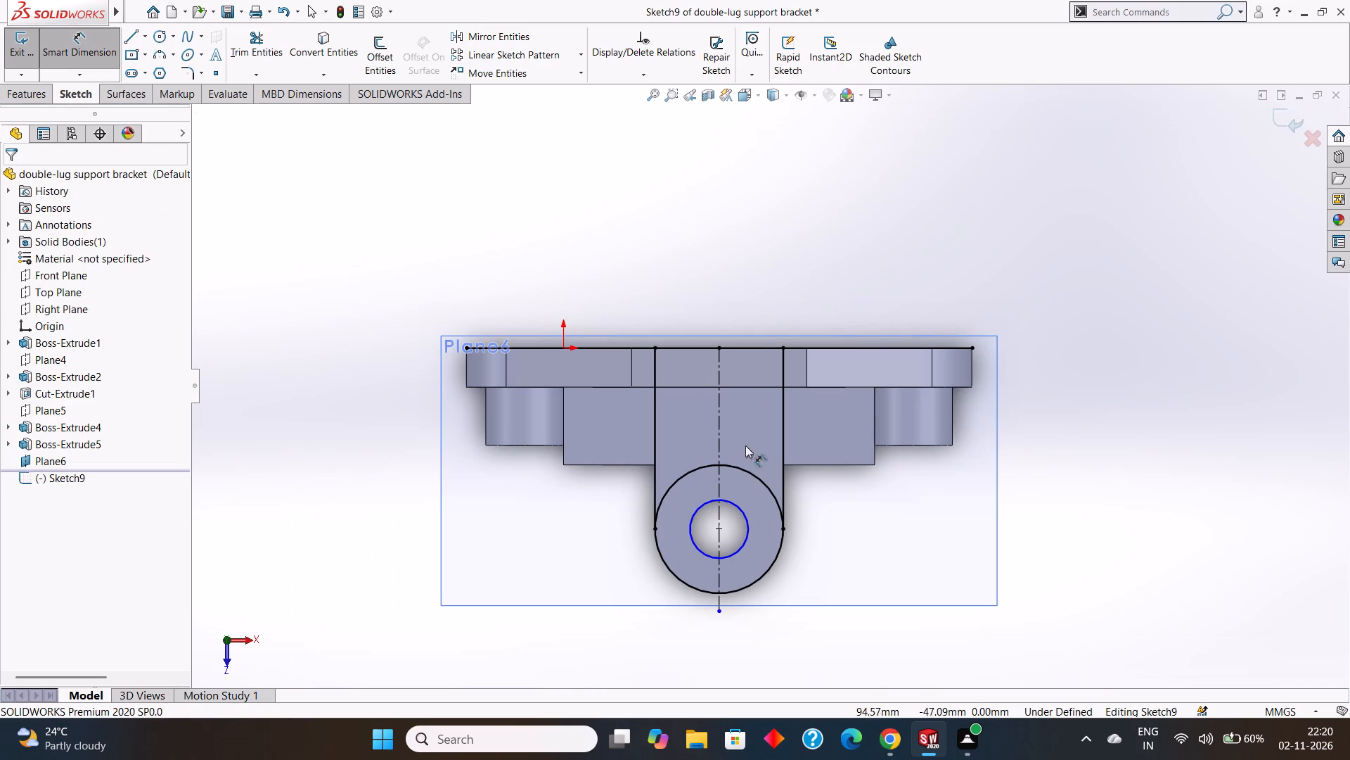
{"action": "left_click", "coordinate": [733, 502]}
{"action": "left_click", "coordinate": [716, 254]}
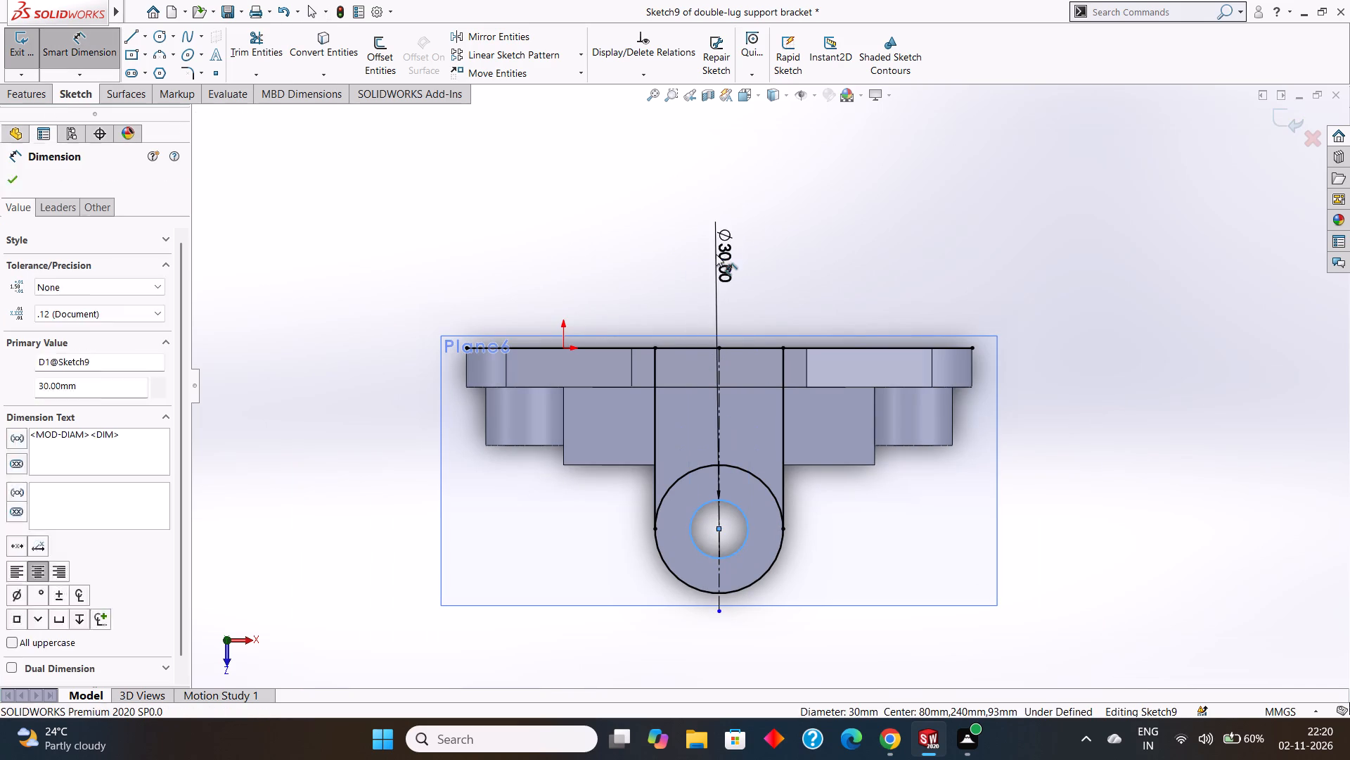
{"action": "left_click", "coordinate": [655, 233]}
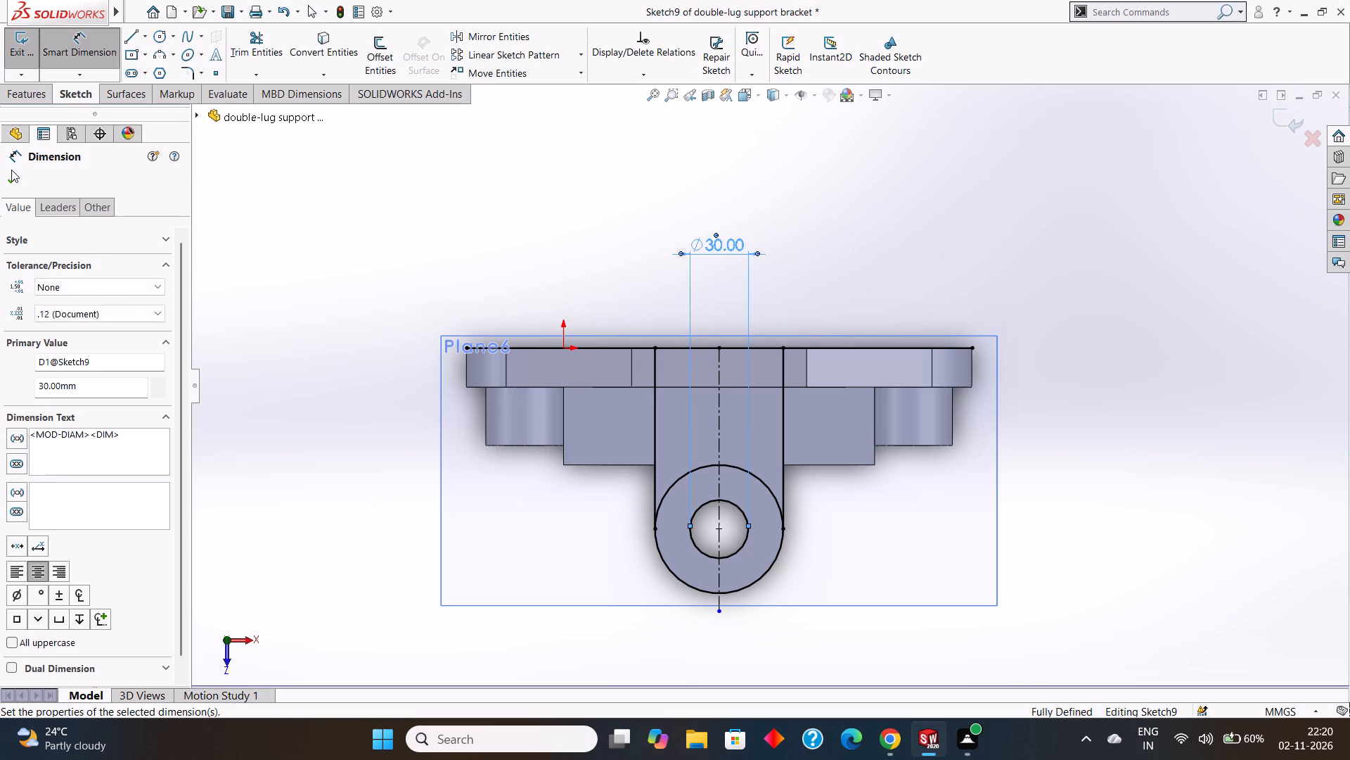
{"action": "left_click", "coordinate": [11, 170]}
Examine the lug sketch's offset from the bracket below, and return to the view square to the sketch plane.
{"action": "scroll", "coordinate": [819, 470], "scroll_direction": "down", "scroll_amount": 1}
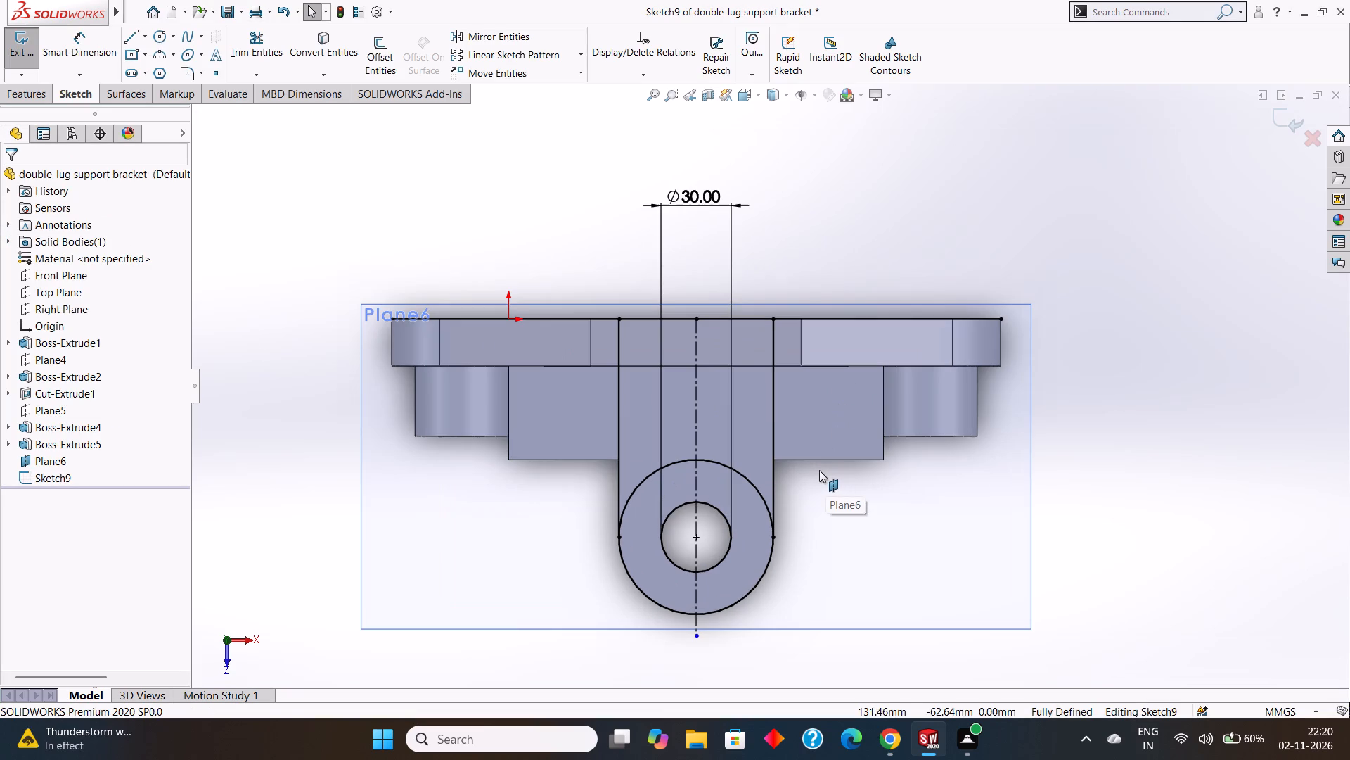
{"action": "middle_click", "coordinate": [818, 470]}
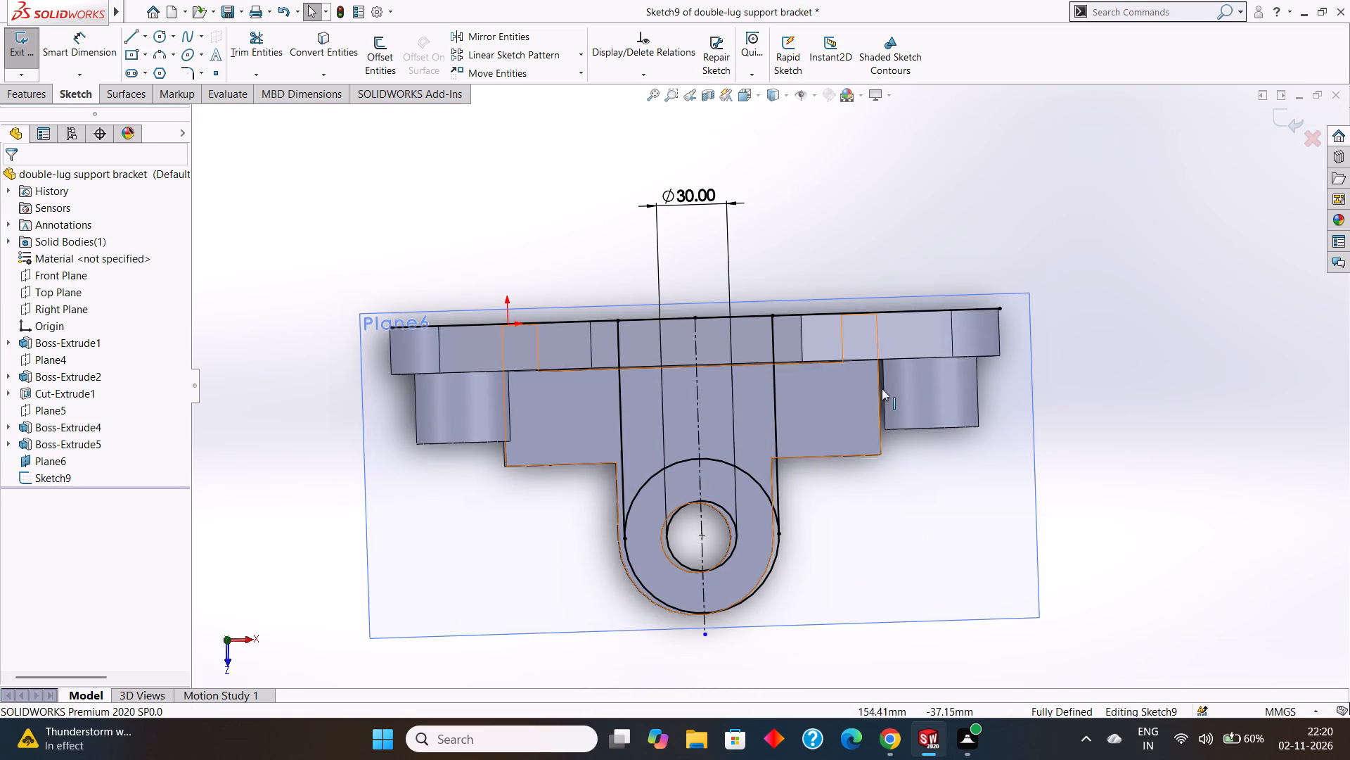
{"action": "left_click", "coordinate": [1011, 341]}
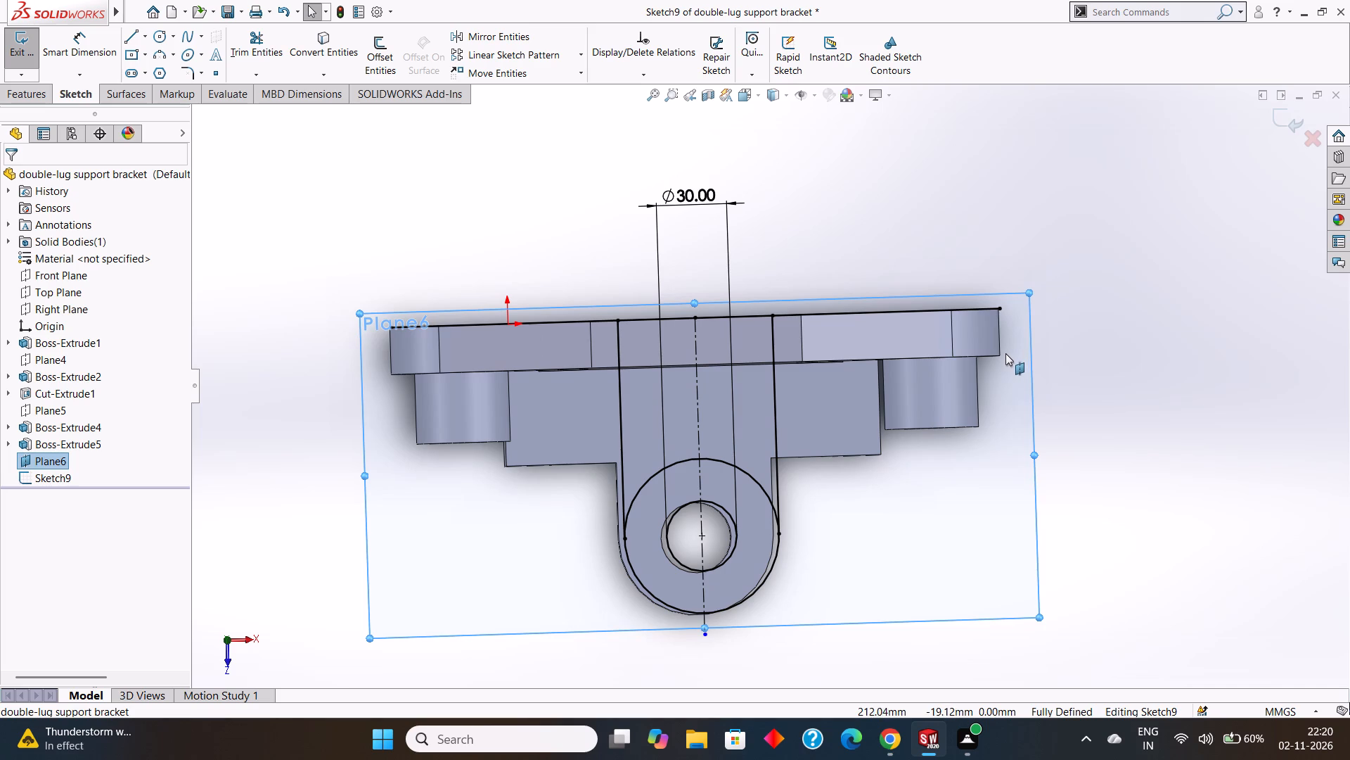
{"action": "key", "text": "ctrl+8"}
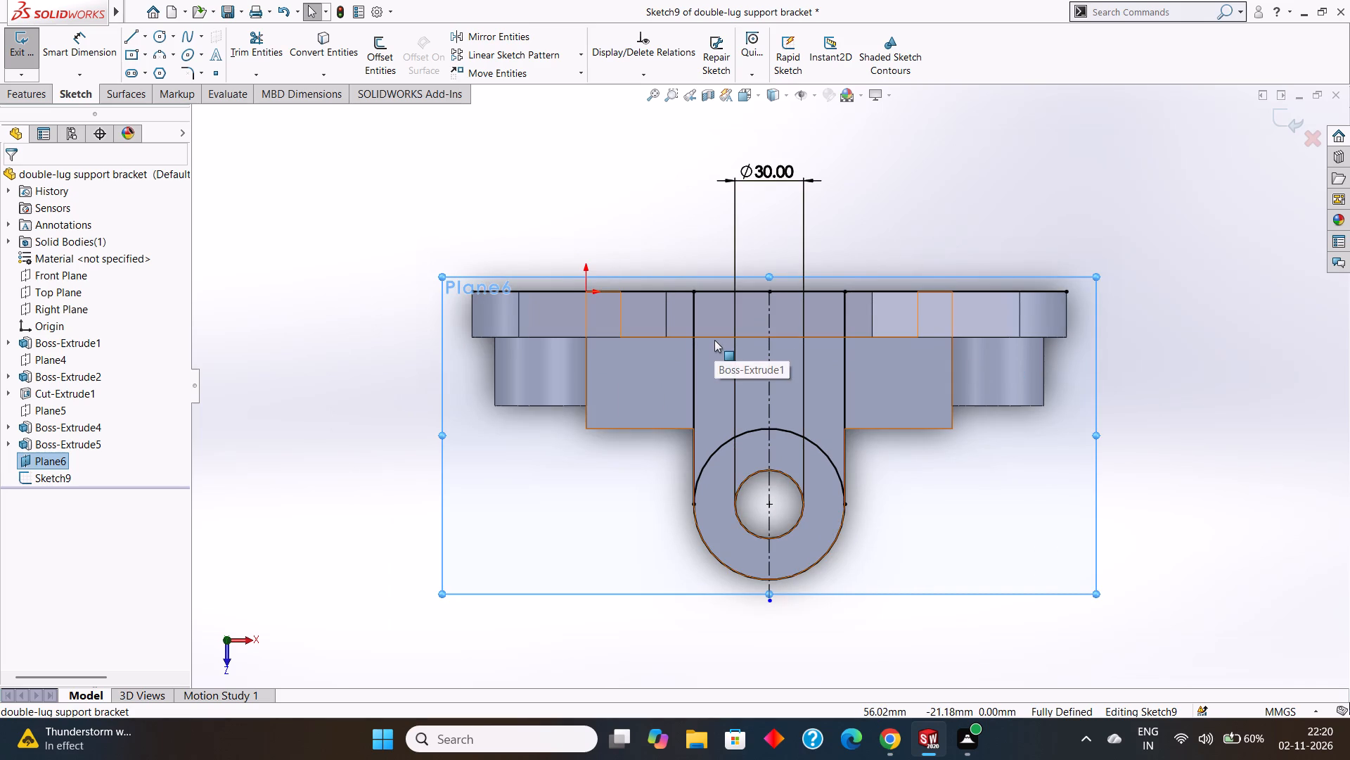
{"action": "middle_click_drag", "start_coordinate": [1028, 413], "coordinate": [1025, 375]}
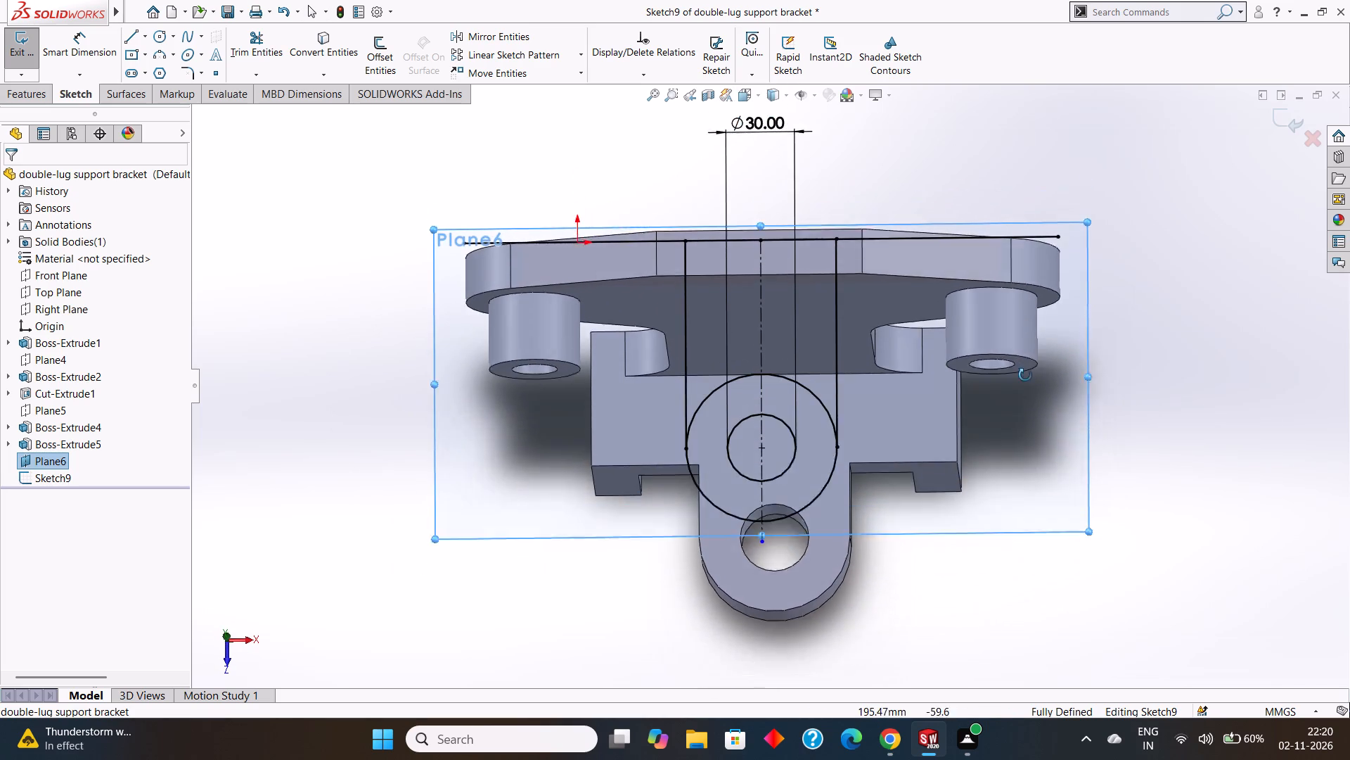
{"action": "middle_click_drag", "start_coordinate": [1025, 375], "coordinate": [1025, 381]}
{"action": "left_click", "coordinate": [1069, 321]}
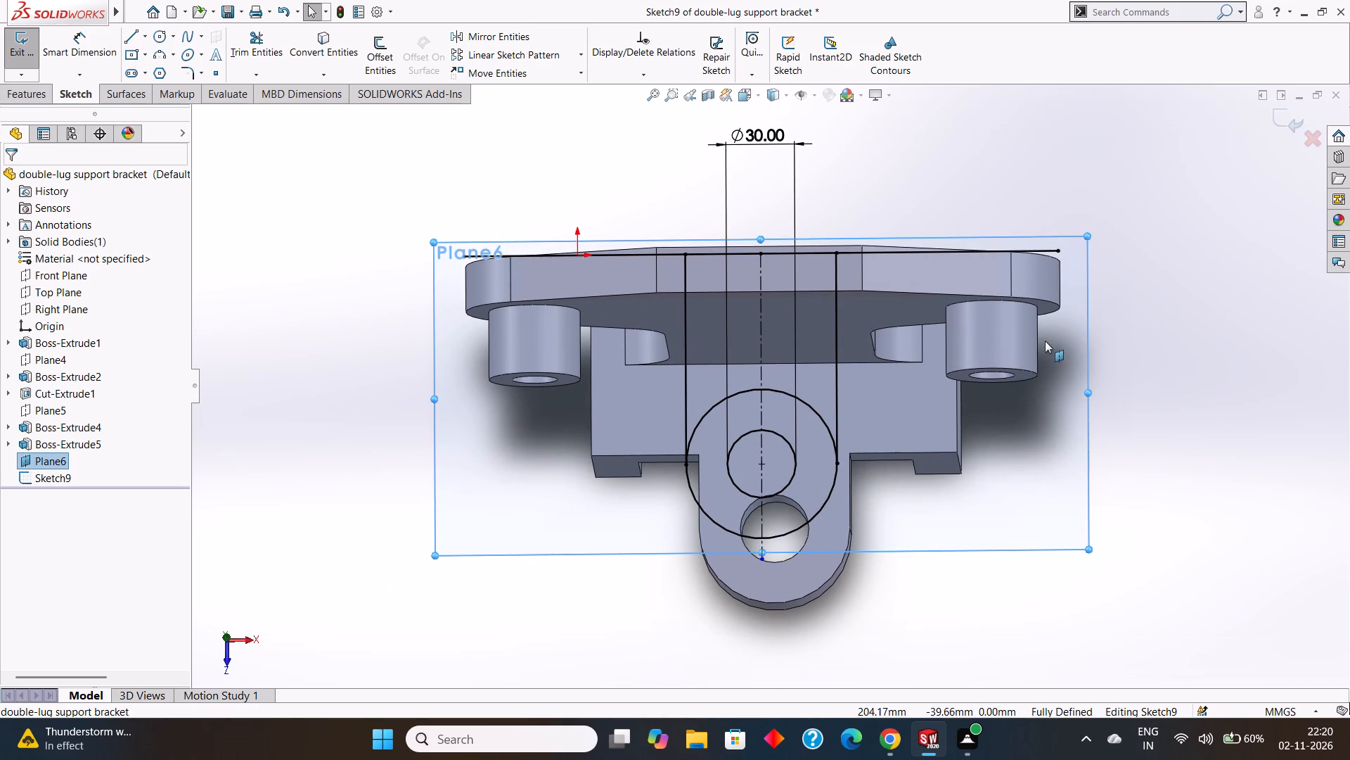
{"action": "key", "text": "ctrl+8"}
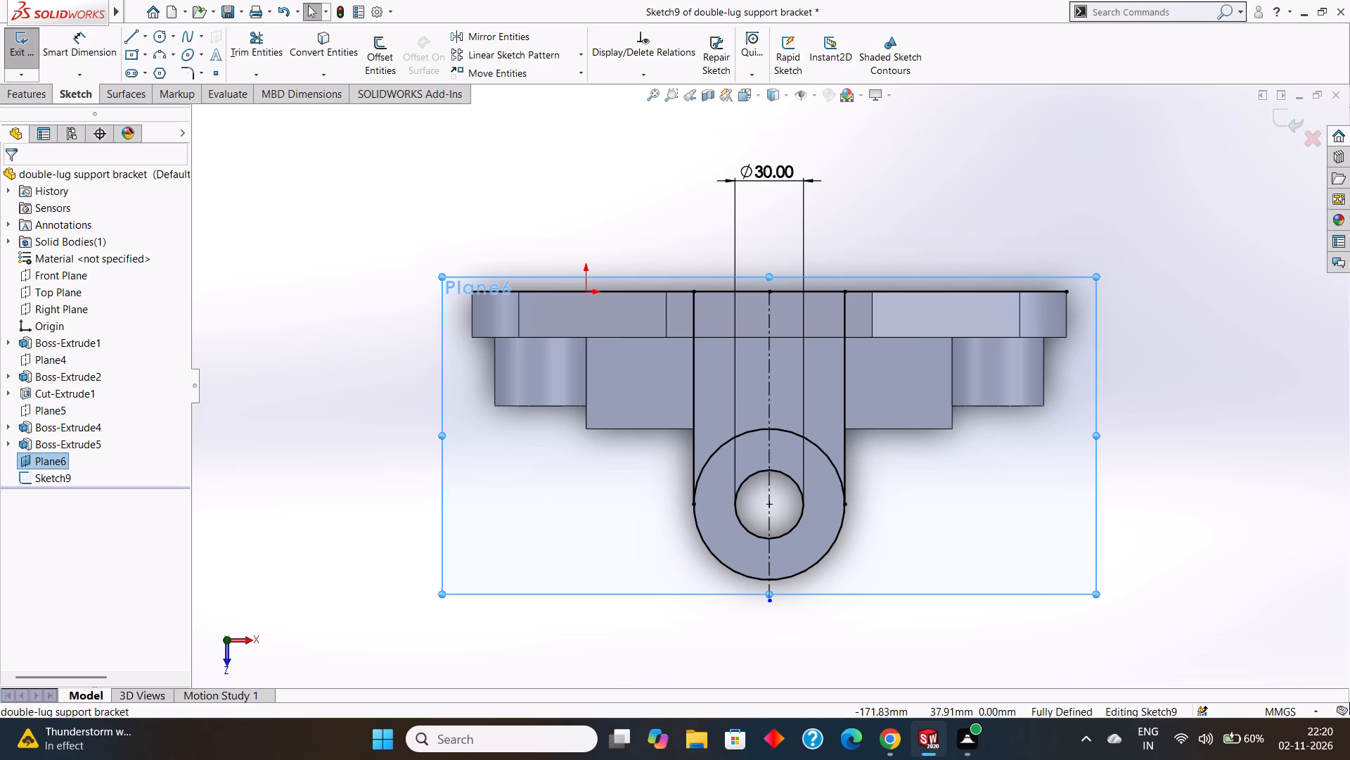
Sketch a horizontal line about 219 mm long along the front edge of the bracket's back plate, crossing both vertical lug lines.
{"action": "left_click", "coordinate": [135, 42]}
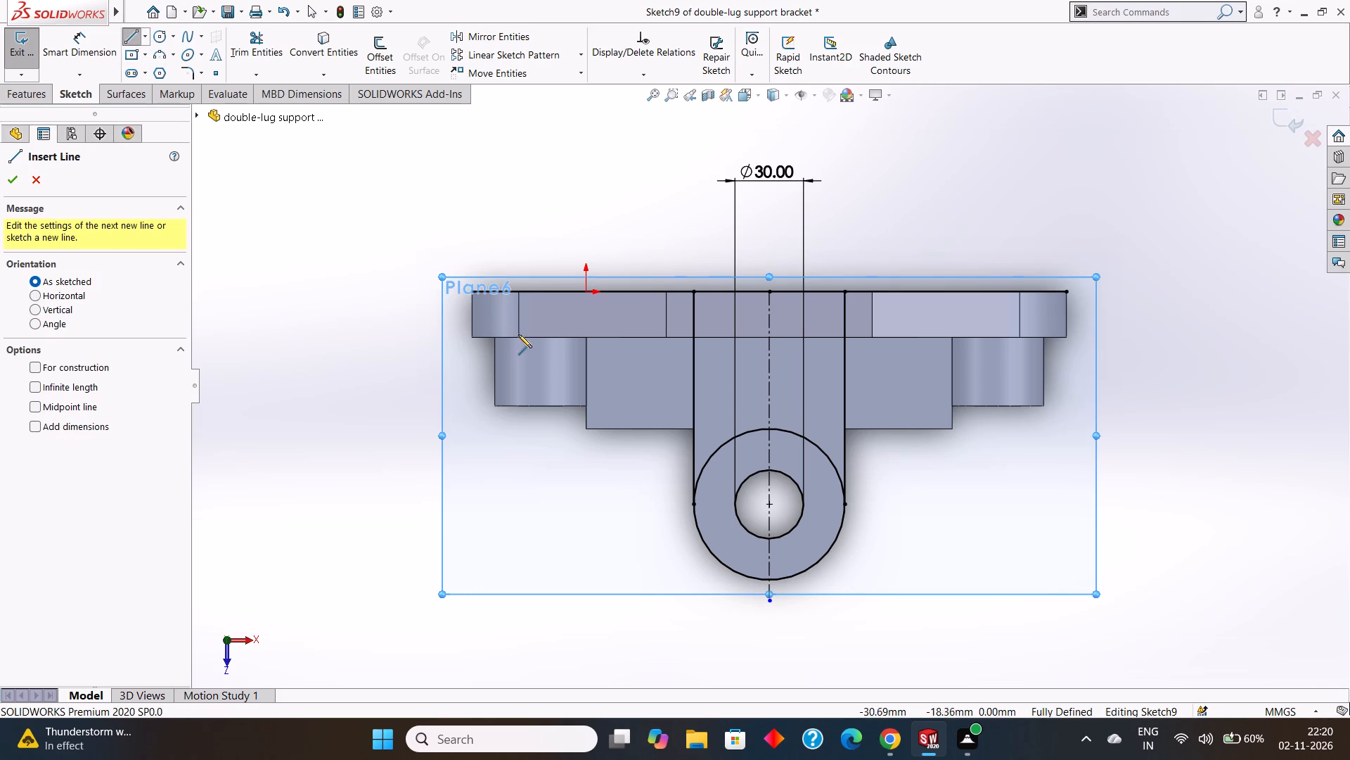
{"action": "left_click", "coordinate": [519, 336]}
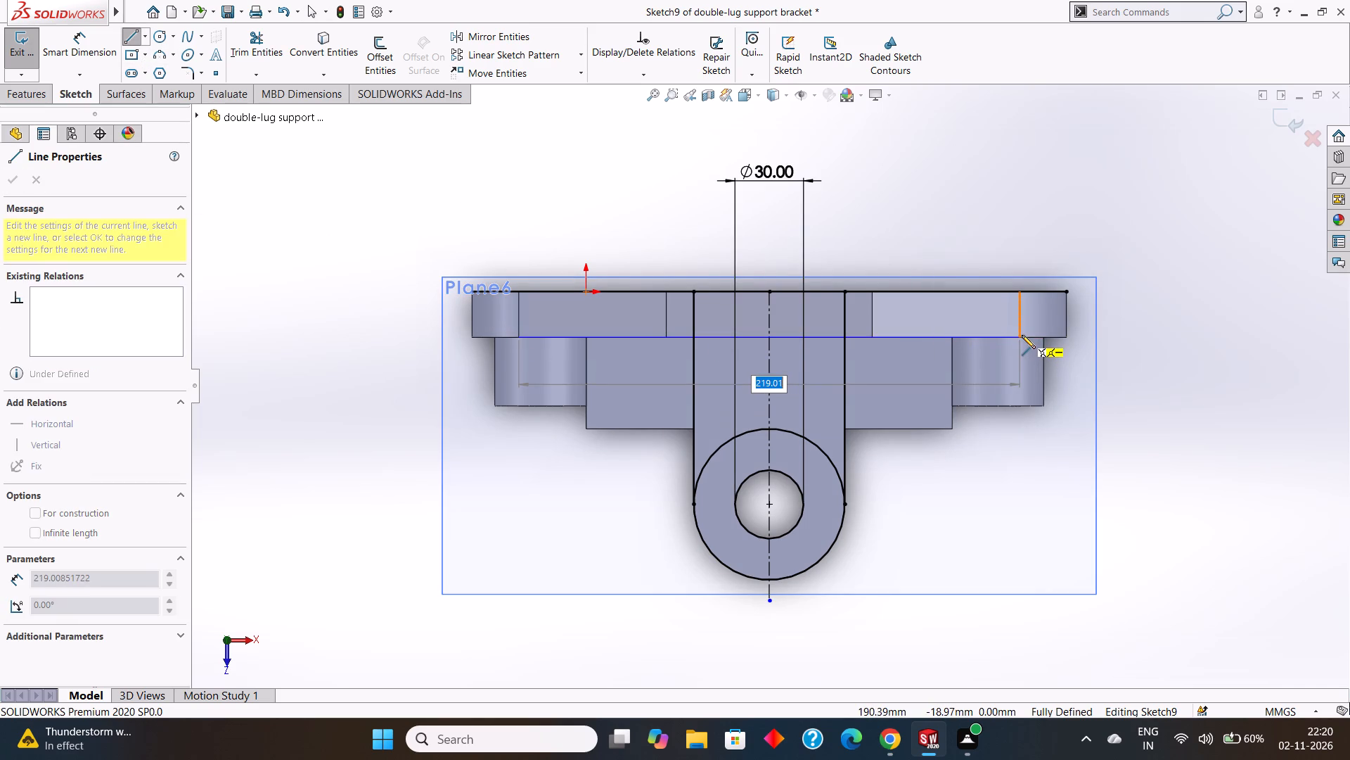
{"action": "left_click", "coordinate": [1019, 336]}
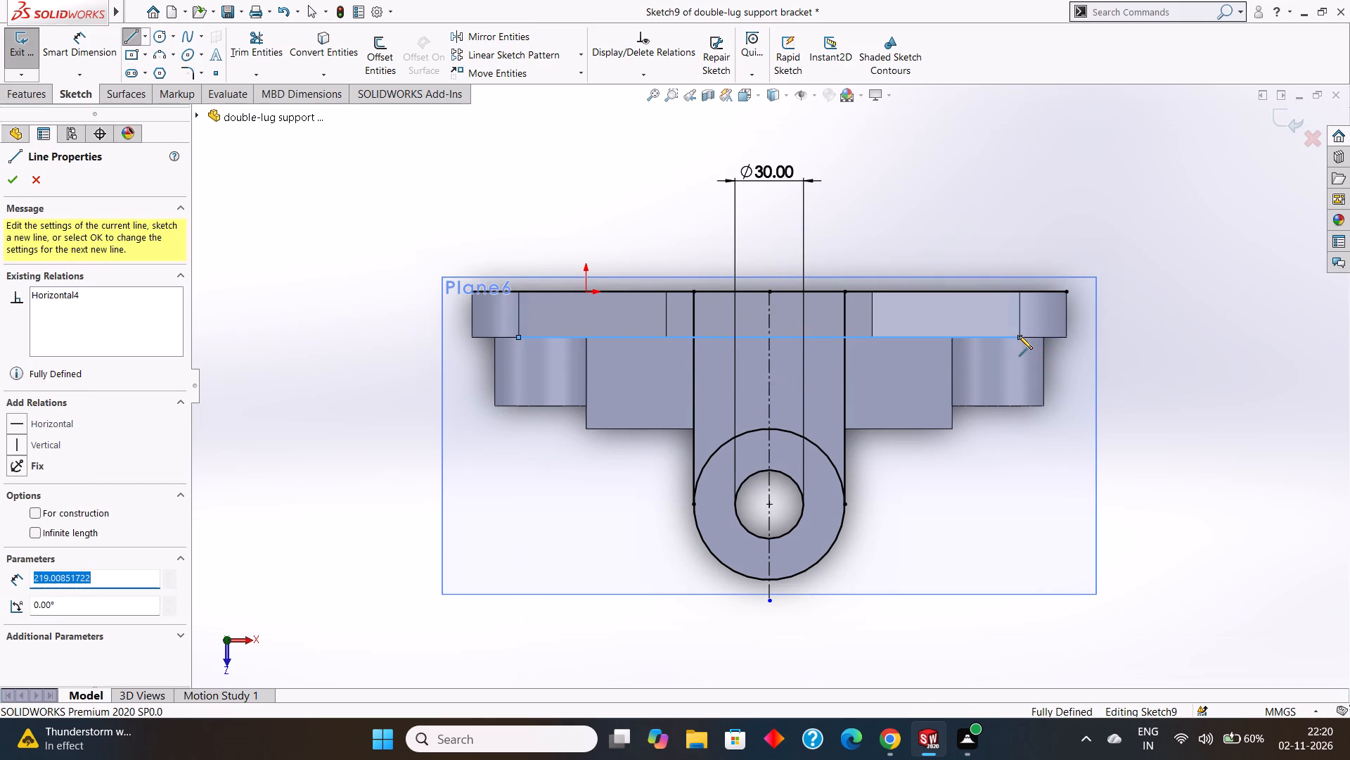
{"action": "key", "text": "Escape"}
Trim away the entire back-edge line and the parts of both vertical lines between it and the 219 mm horizontal line.
{"action": "left_click", "coordinate": [253, 37]}
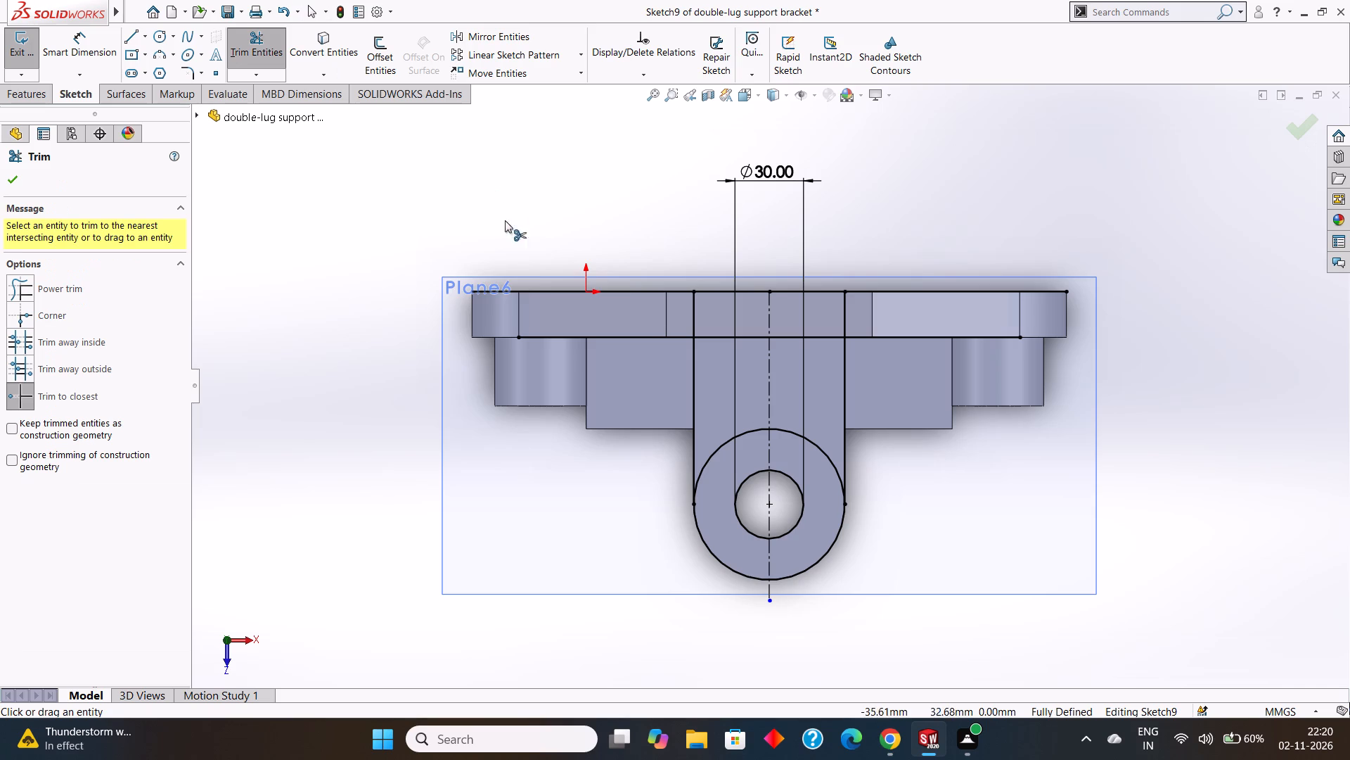
{"action": "left_click", "coordinate": [508, 293]}
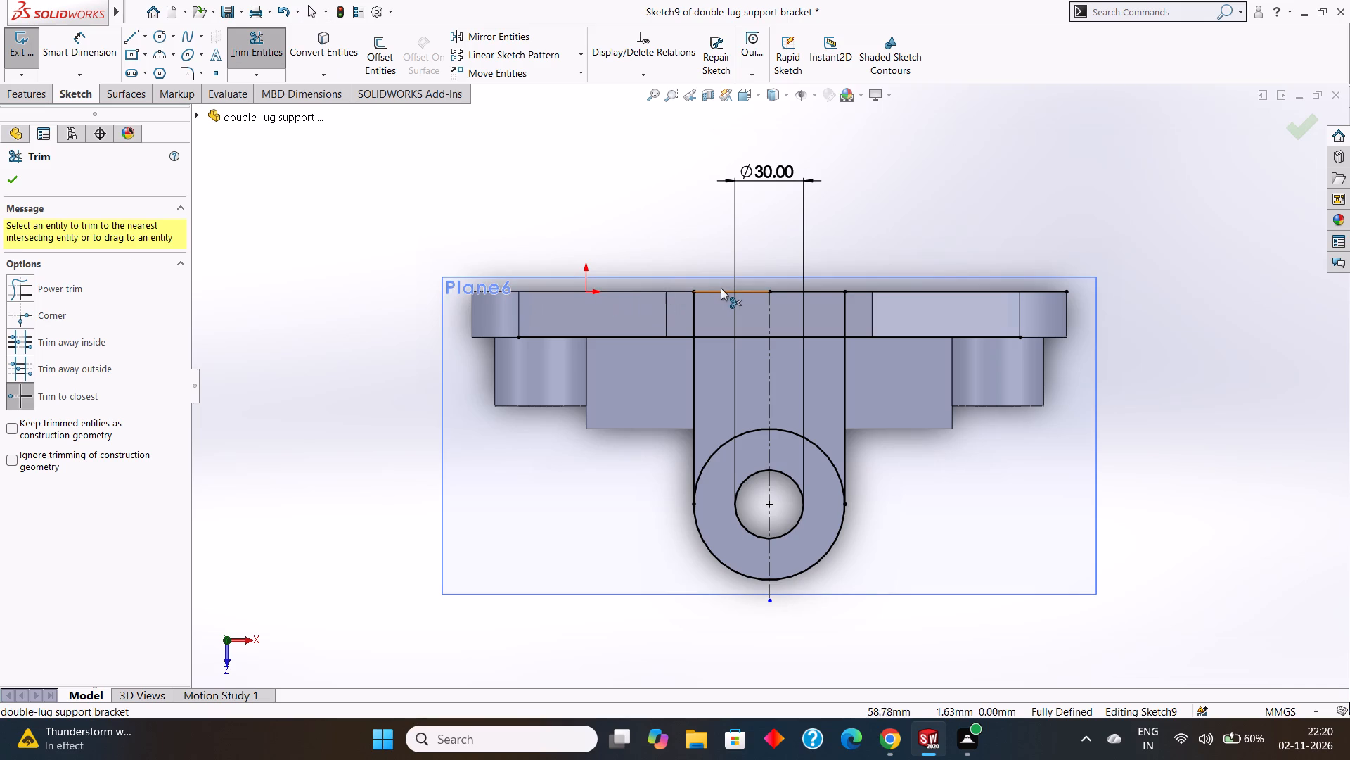
{"action": "left_click", "coordinate": [721, 289]}
{"action": "left_click", "coordinate": [693, 299]}
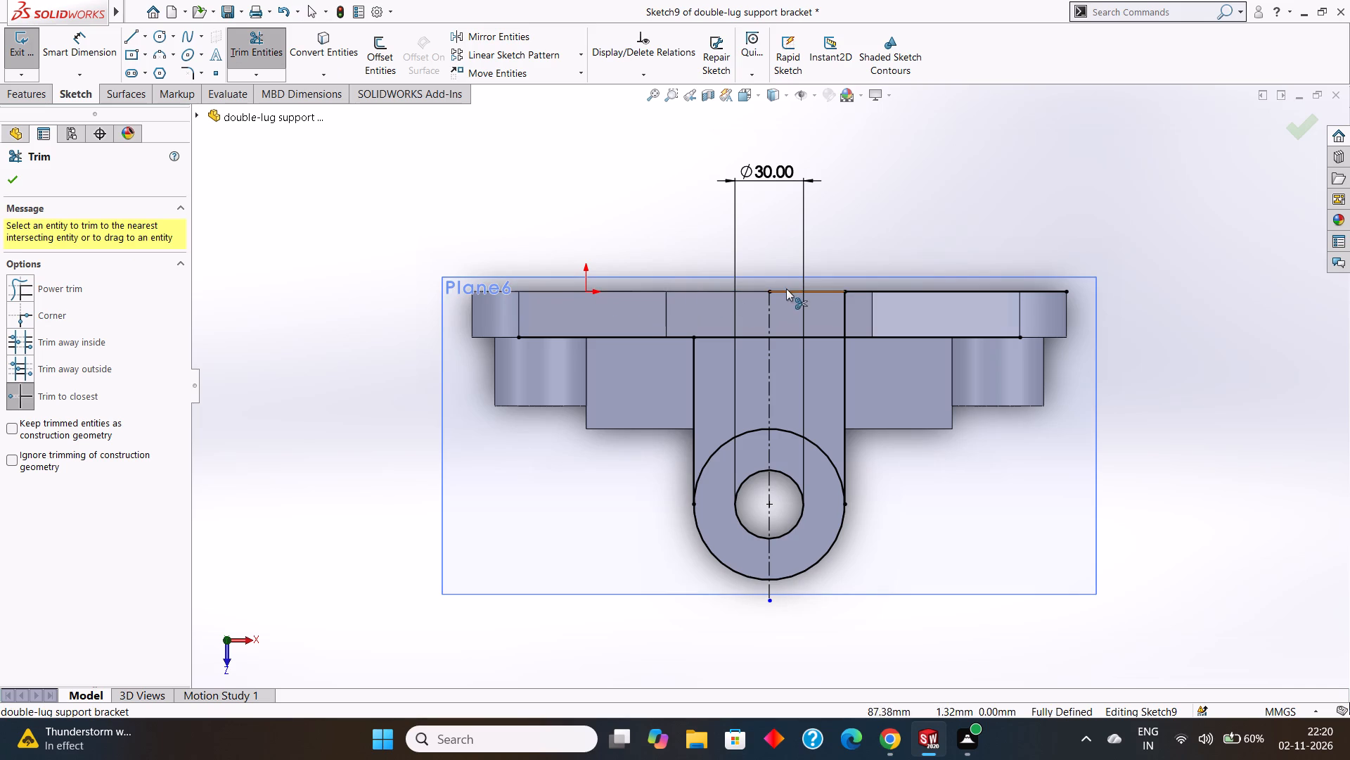
{"action": "left_click", "coordinate": [786, 289]}
{"action": "left_click", "coordinate": [845, 309]}
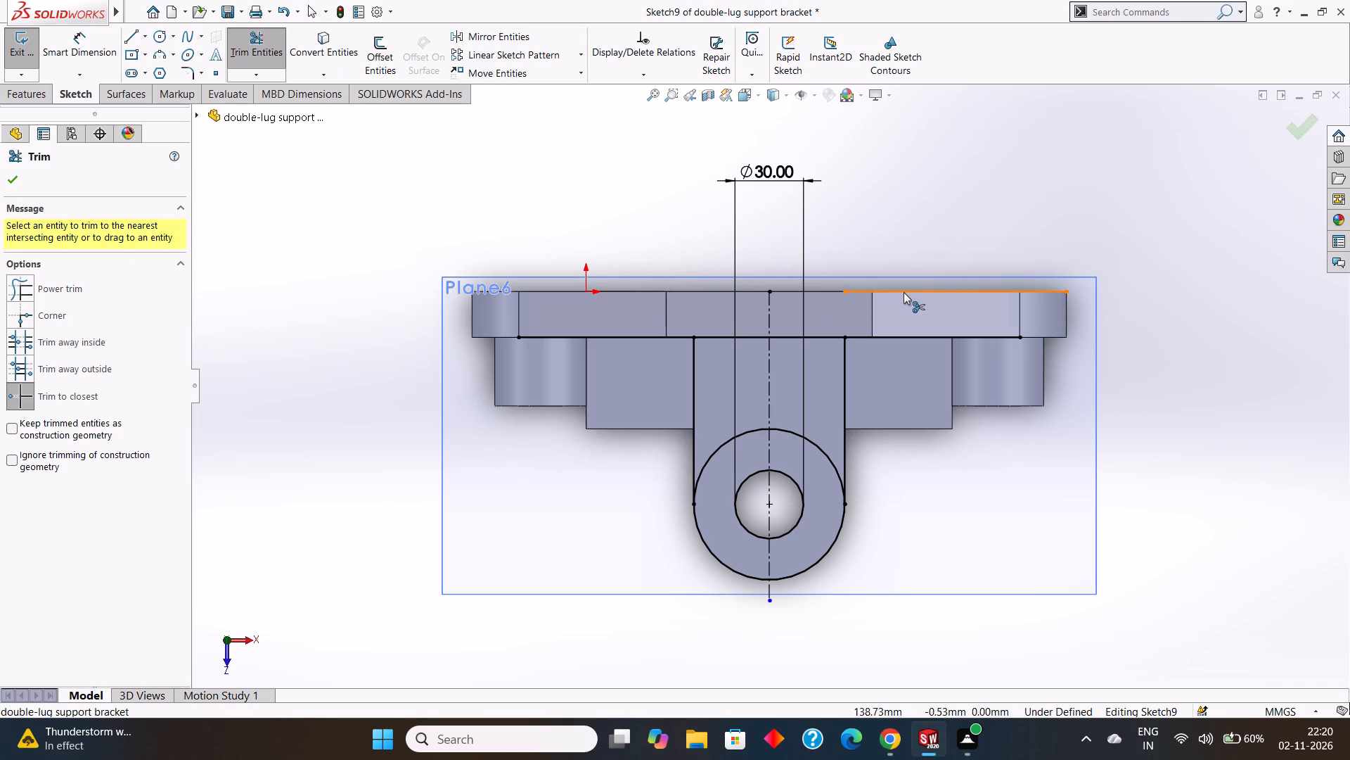
{"action": "left_click", "coordinate": [904, 292]}
Trim away every segment of the vertical centerline through the lug circles.
{"action": "left_click", "coordinate": [769, 303]}
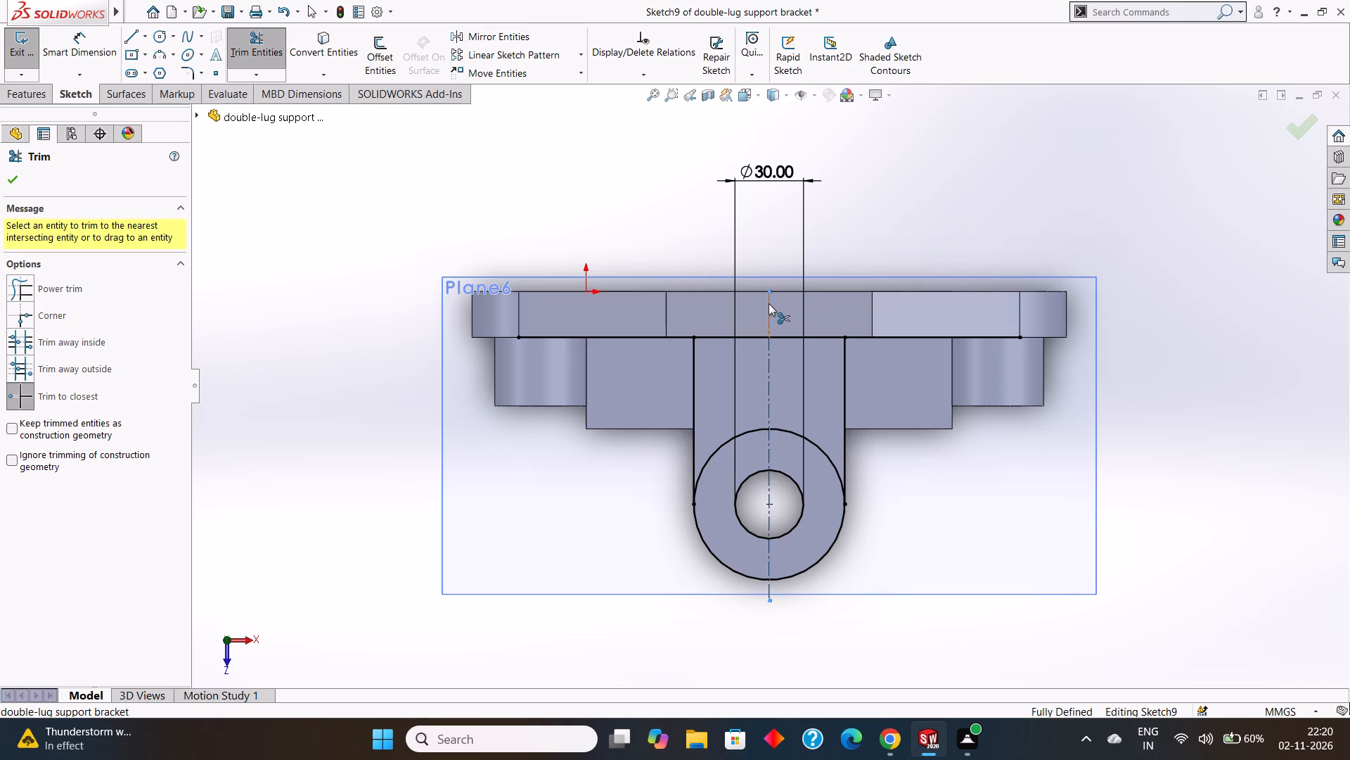
{"action": "left_click", "coordinate": [767, 384]}
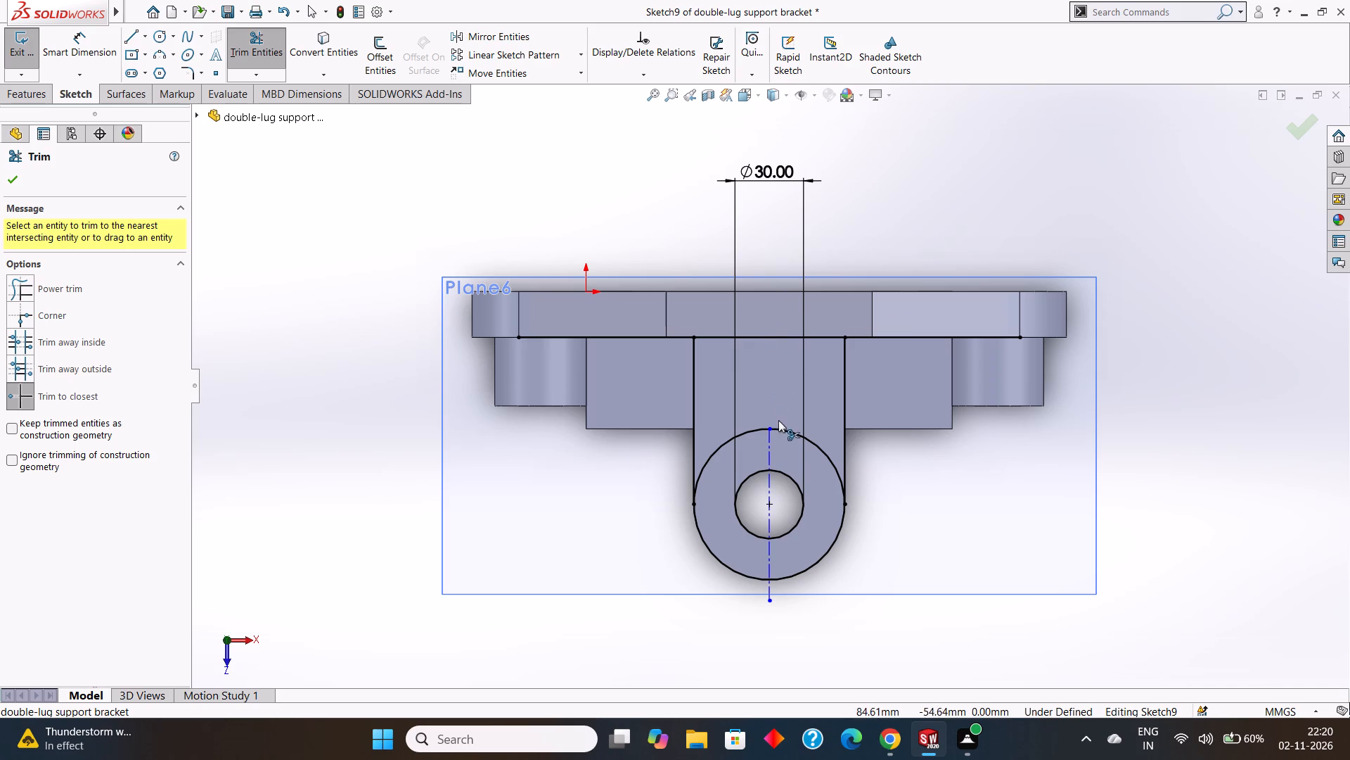
{"action": "left_click", "coordinate": [771, 439]}
{"action": "left_click", "coordinate": [767, 489]}
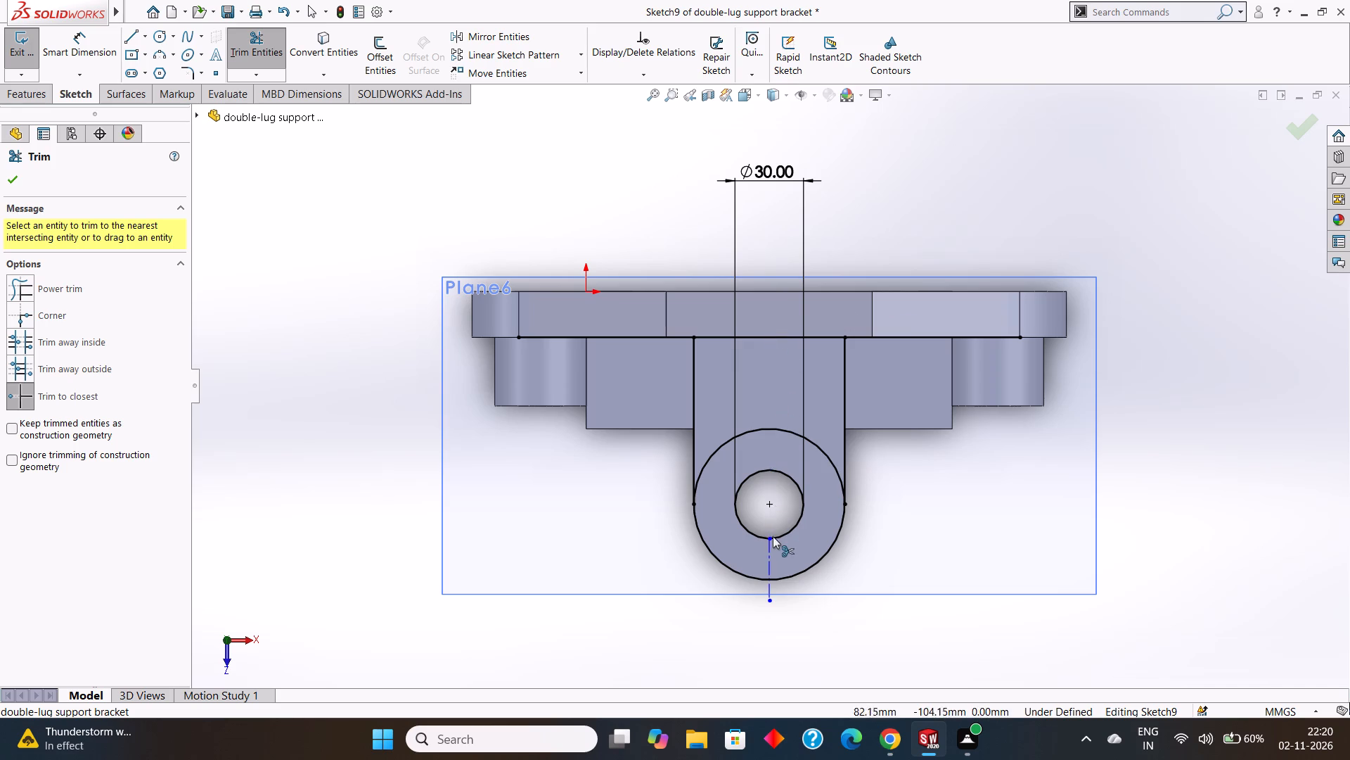
{"action": "left_click", "coordinate": [766, 551]}
{"action": "left_click", "coordinate": [769, 595]}
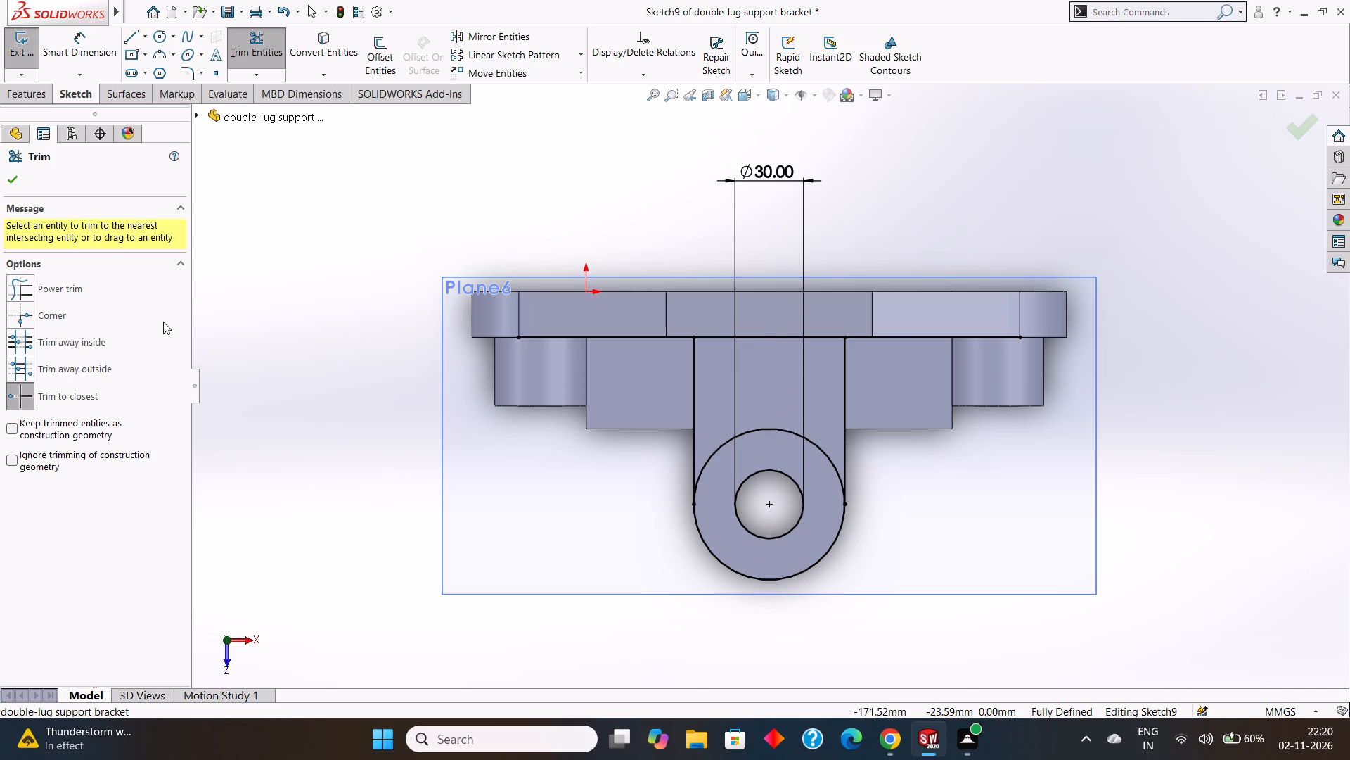
{"action": "left_click", "coordinate": [17, 177]}
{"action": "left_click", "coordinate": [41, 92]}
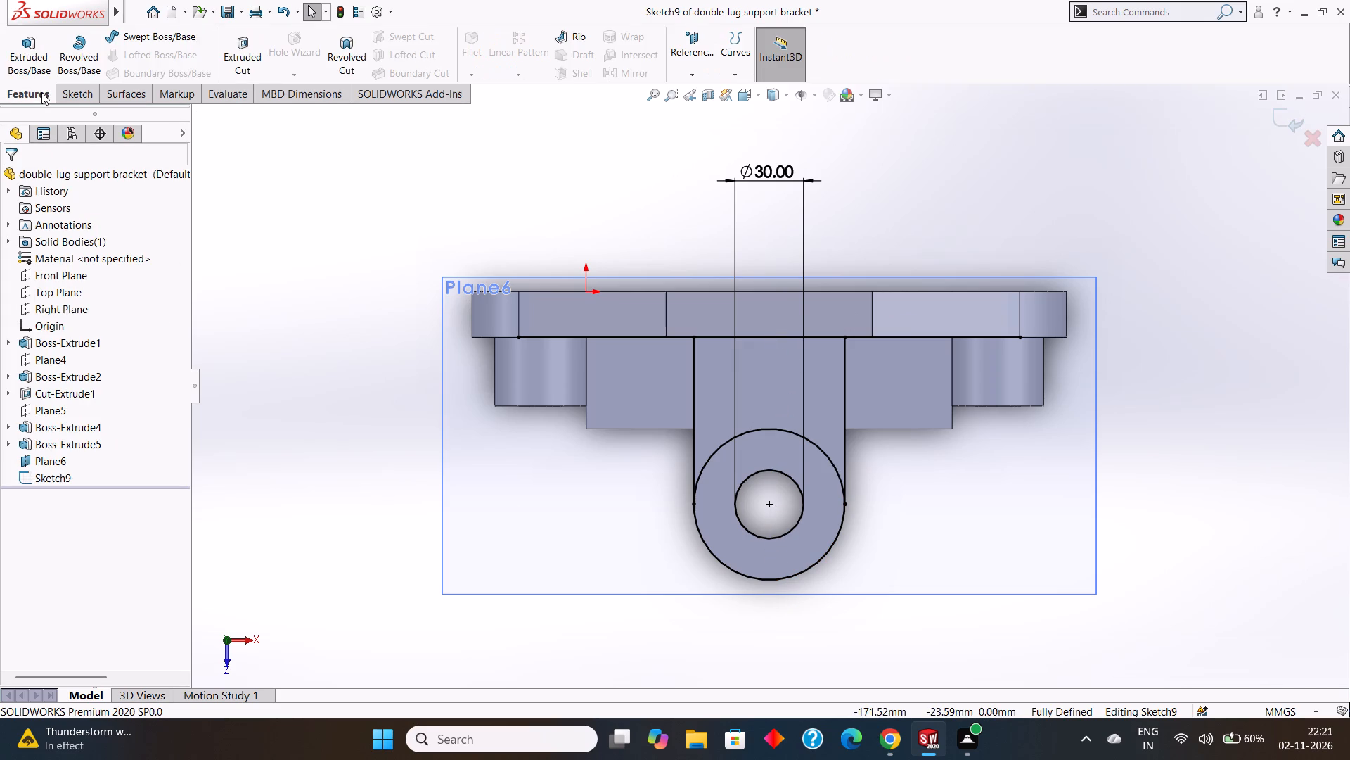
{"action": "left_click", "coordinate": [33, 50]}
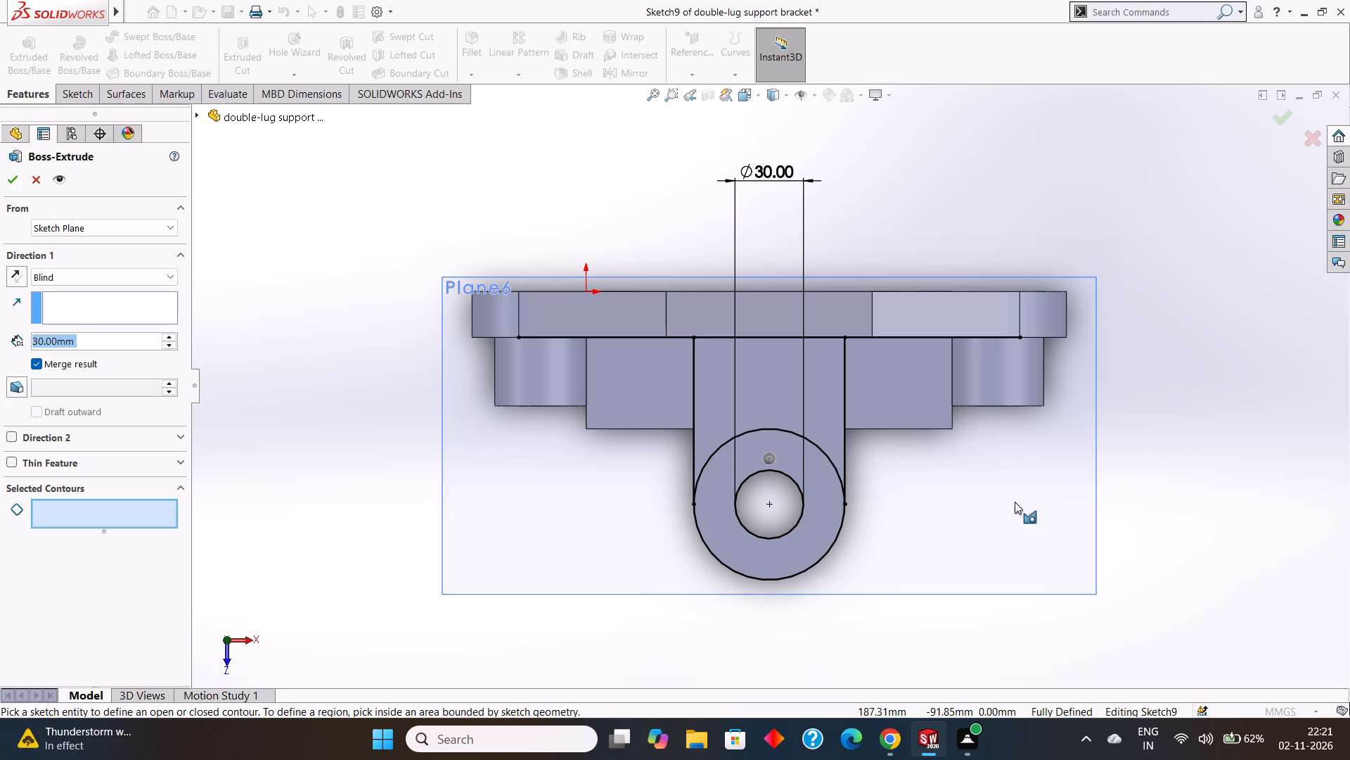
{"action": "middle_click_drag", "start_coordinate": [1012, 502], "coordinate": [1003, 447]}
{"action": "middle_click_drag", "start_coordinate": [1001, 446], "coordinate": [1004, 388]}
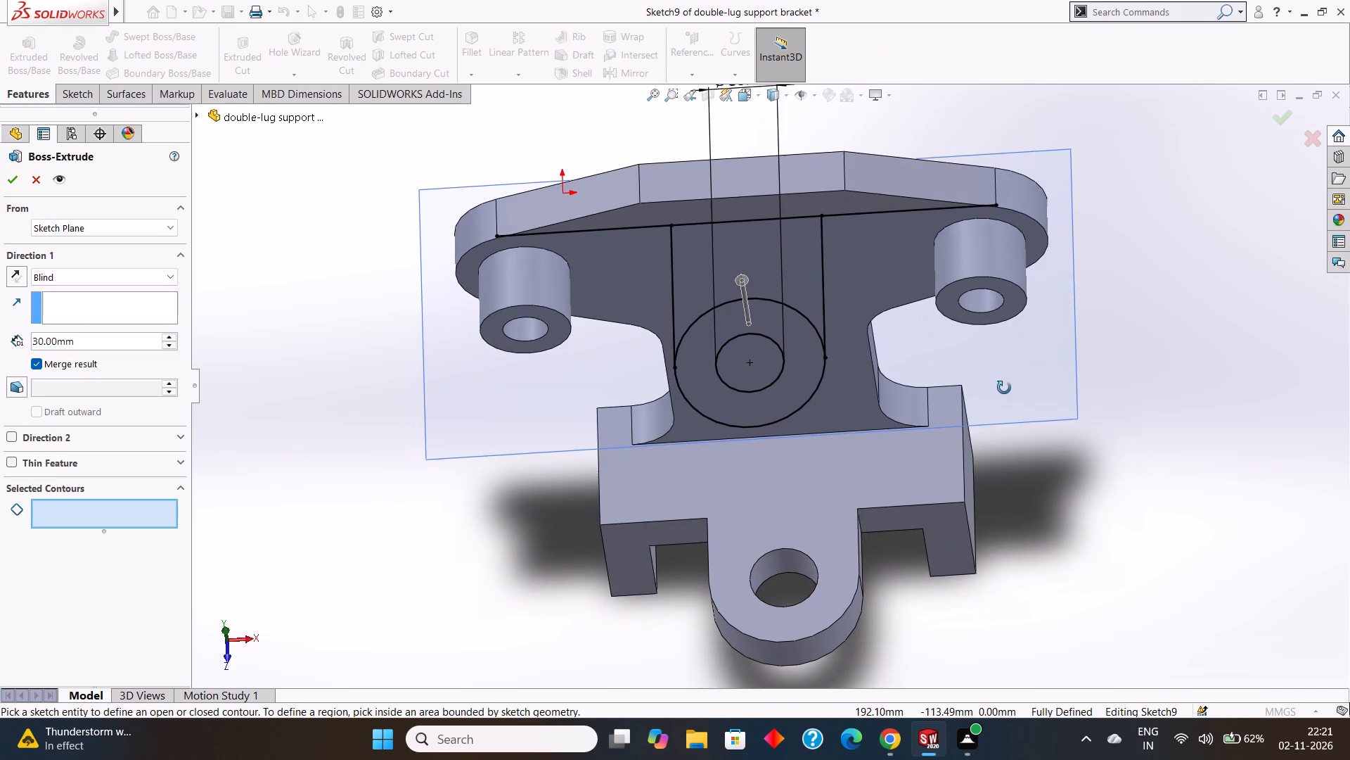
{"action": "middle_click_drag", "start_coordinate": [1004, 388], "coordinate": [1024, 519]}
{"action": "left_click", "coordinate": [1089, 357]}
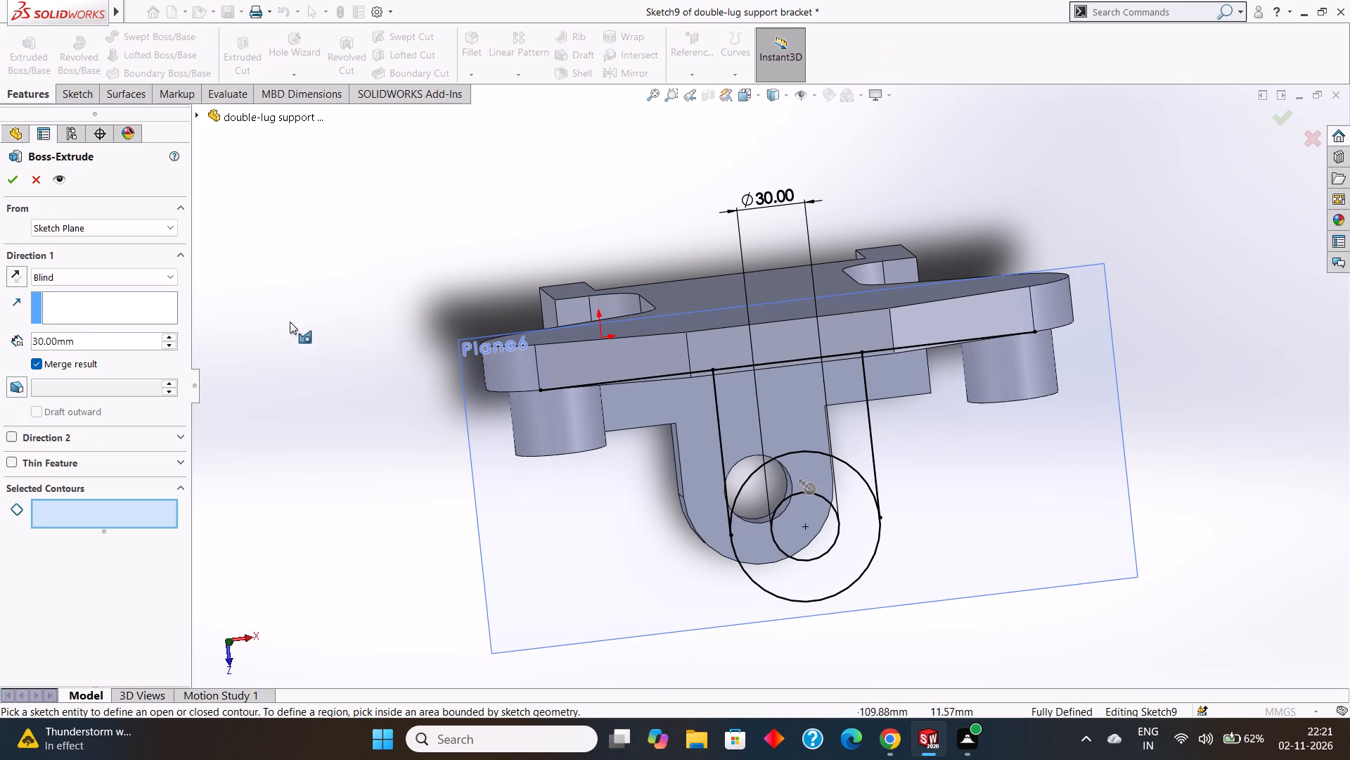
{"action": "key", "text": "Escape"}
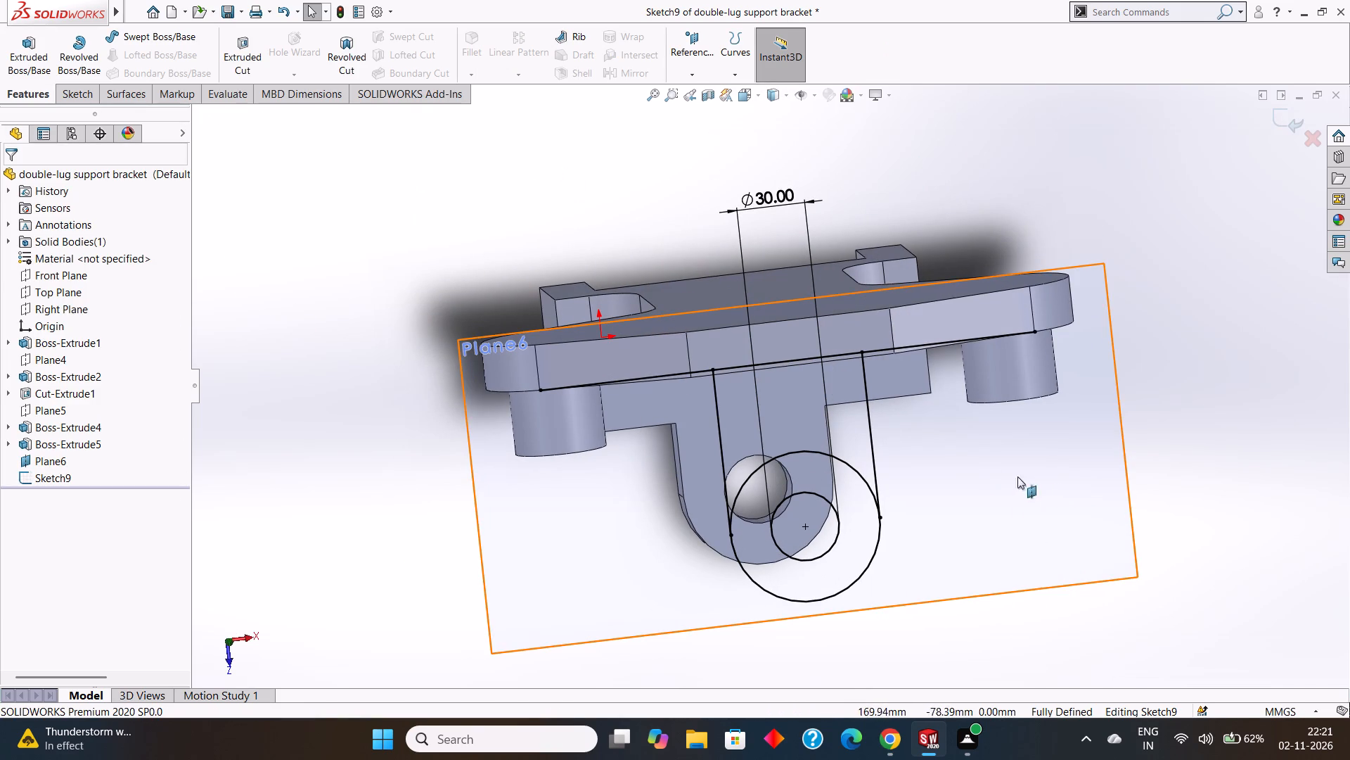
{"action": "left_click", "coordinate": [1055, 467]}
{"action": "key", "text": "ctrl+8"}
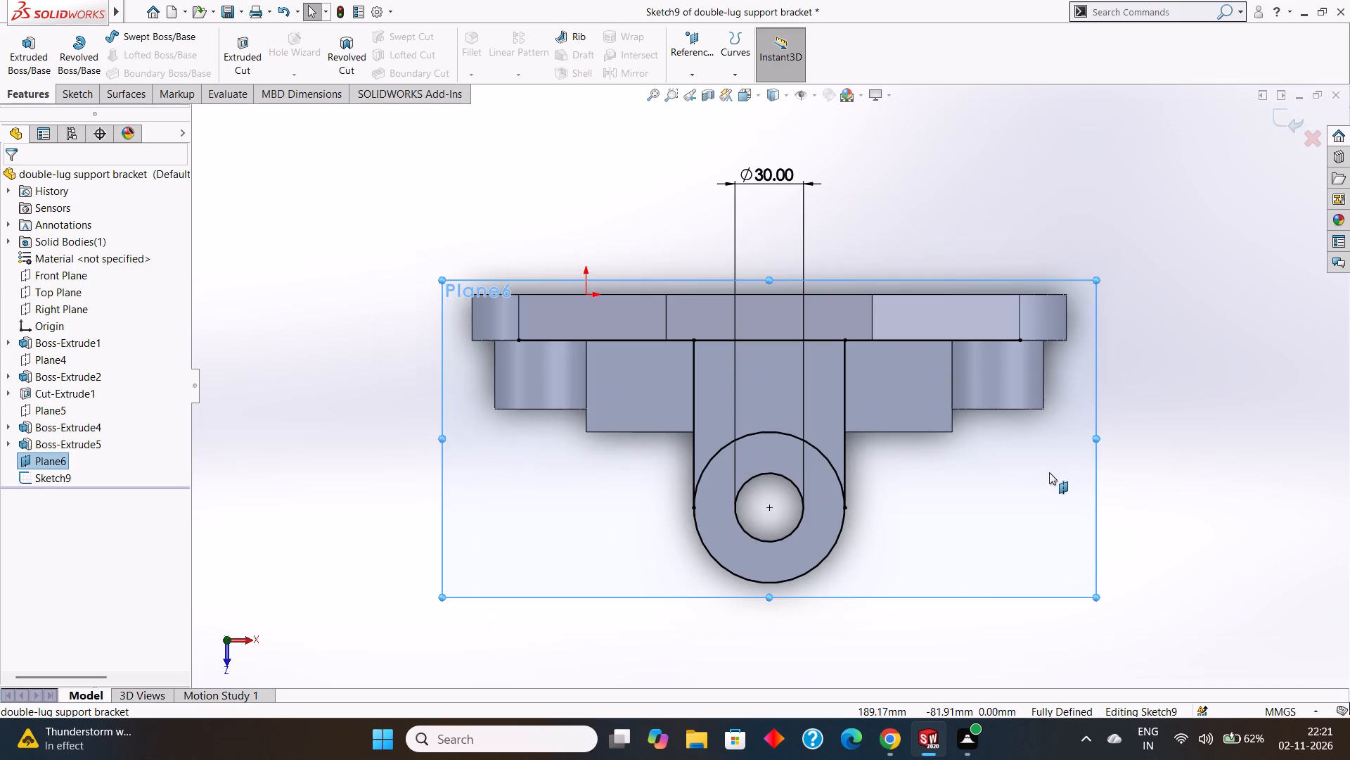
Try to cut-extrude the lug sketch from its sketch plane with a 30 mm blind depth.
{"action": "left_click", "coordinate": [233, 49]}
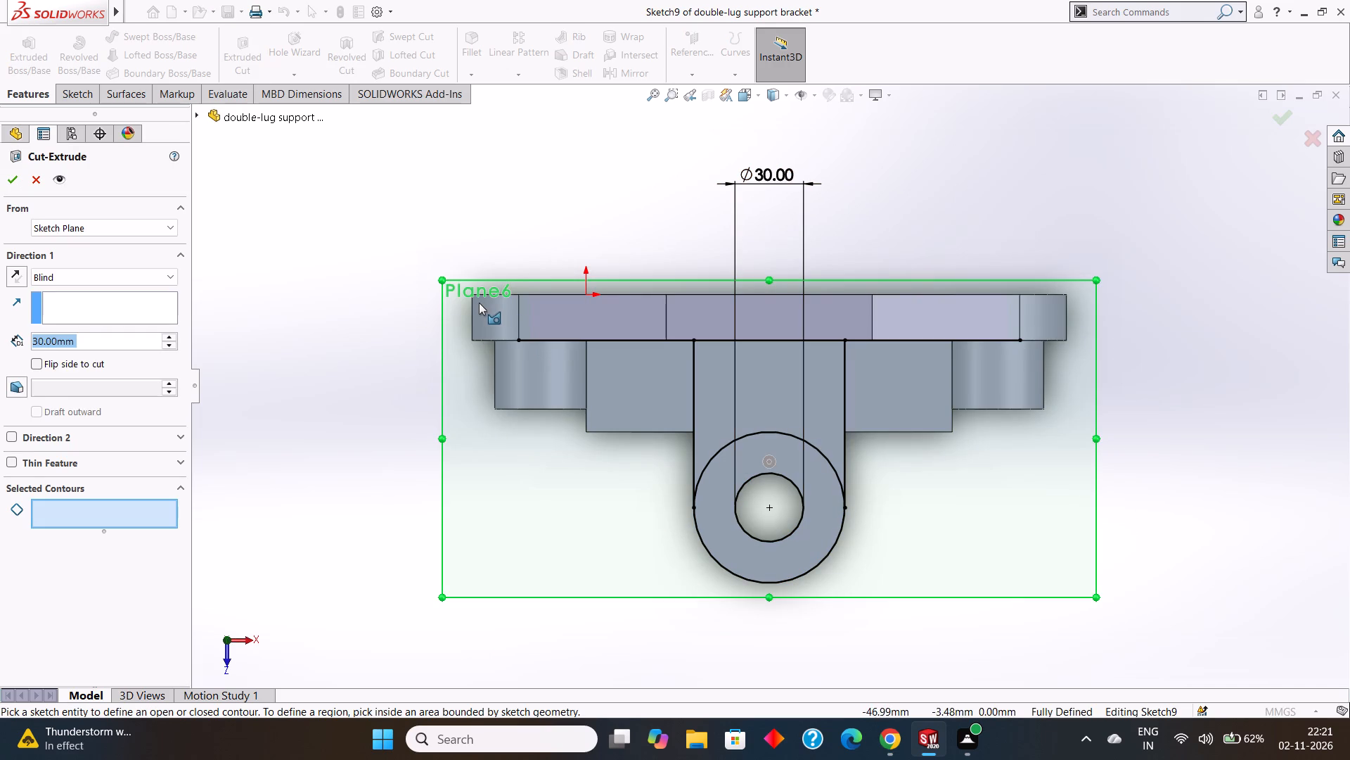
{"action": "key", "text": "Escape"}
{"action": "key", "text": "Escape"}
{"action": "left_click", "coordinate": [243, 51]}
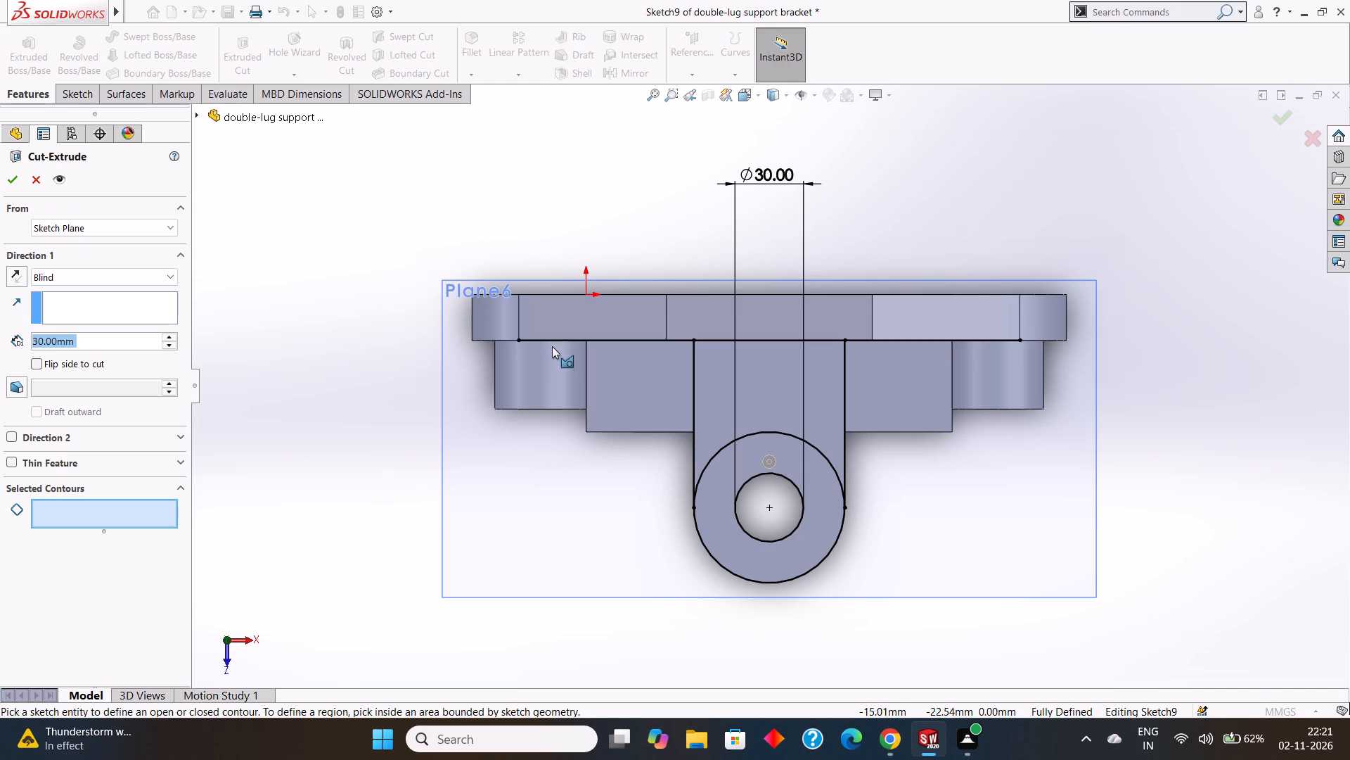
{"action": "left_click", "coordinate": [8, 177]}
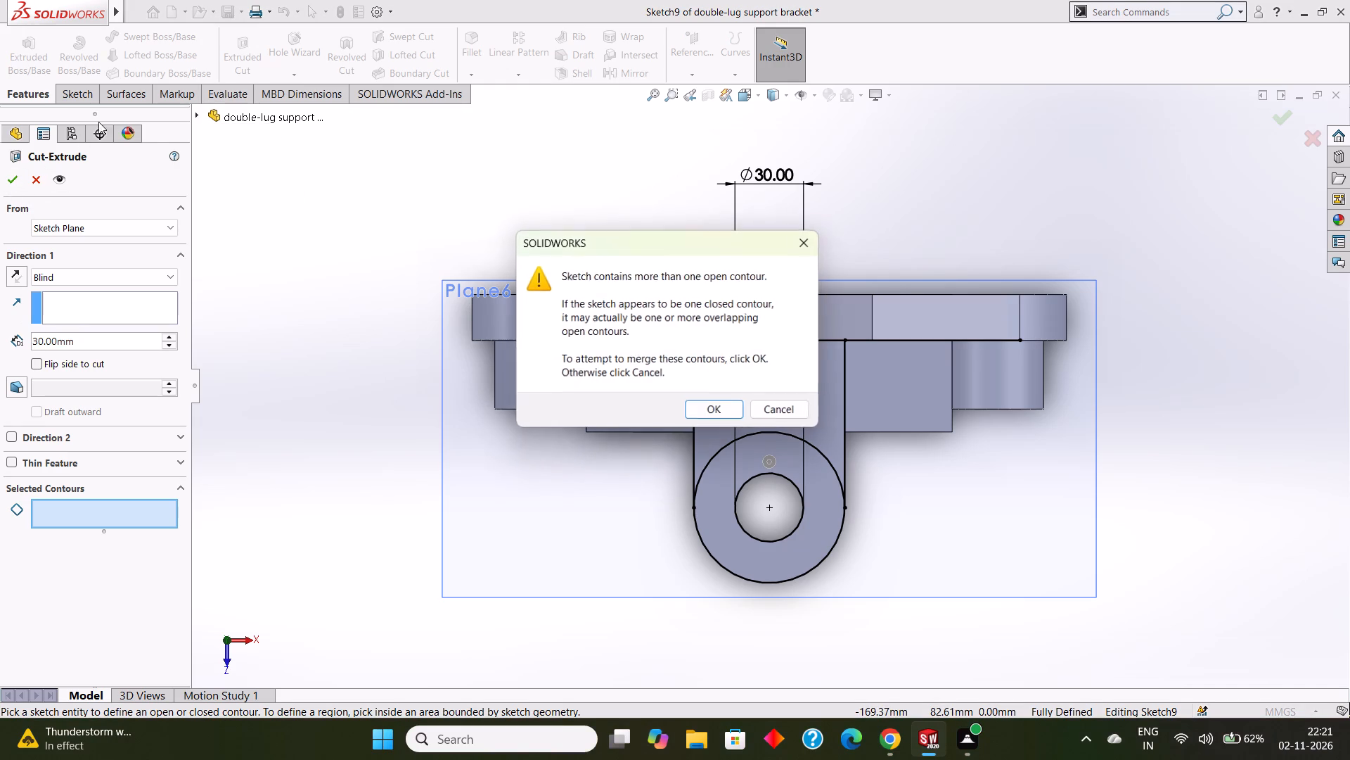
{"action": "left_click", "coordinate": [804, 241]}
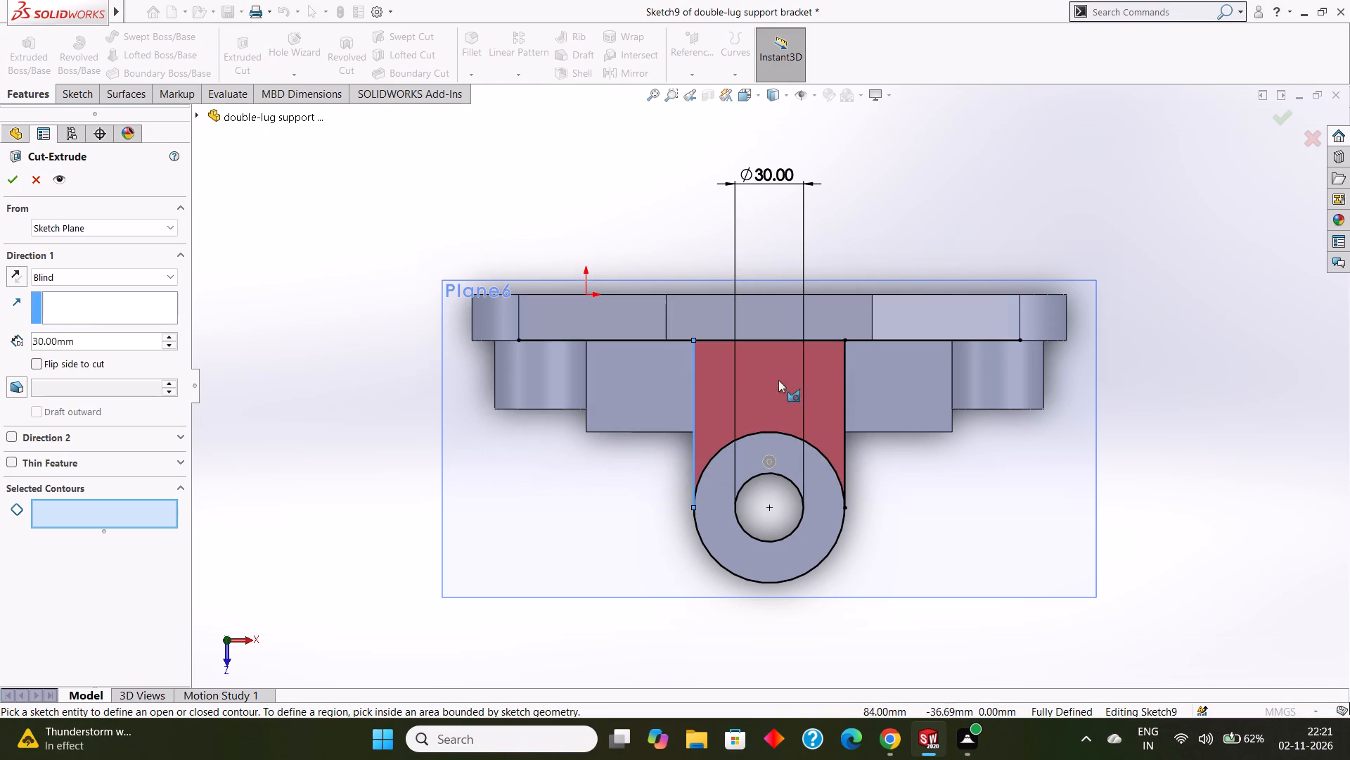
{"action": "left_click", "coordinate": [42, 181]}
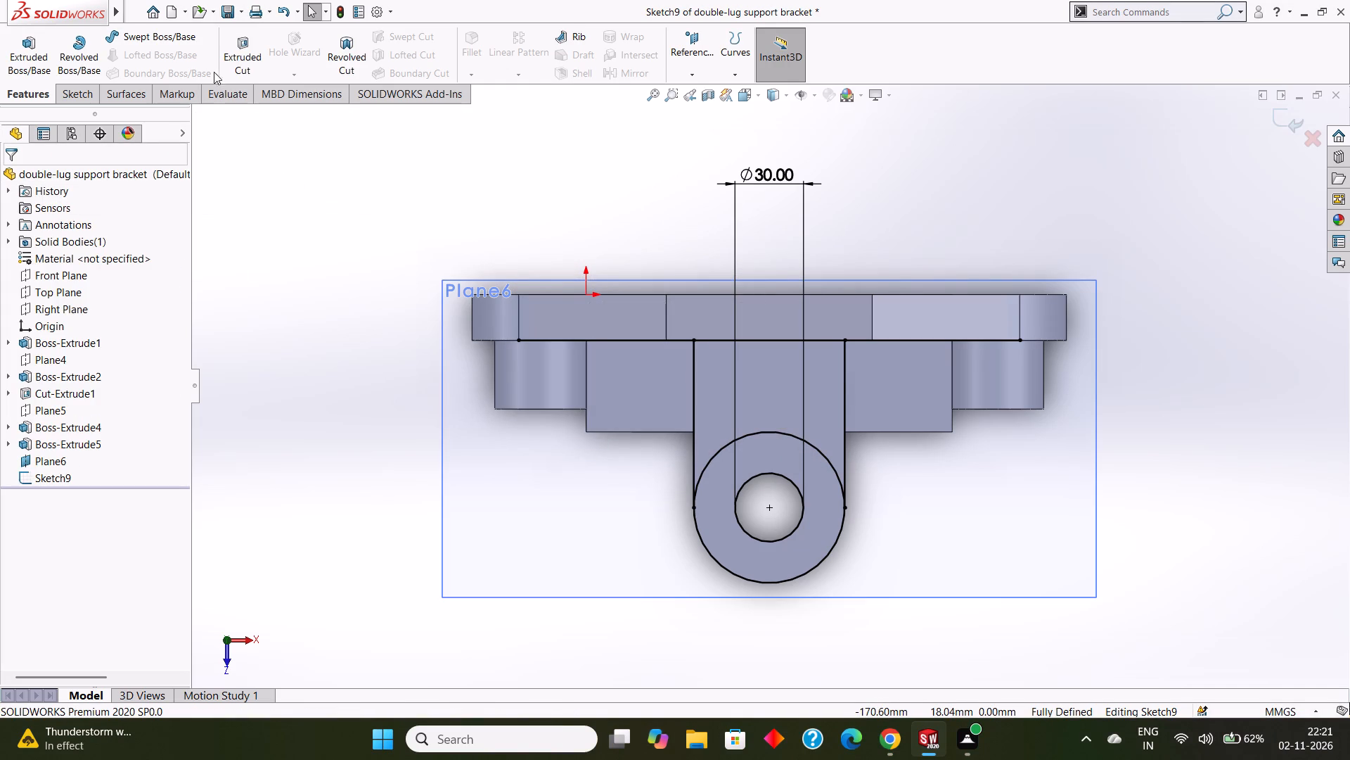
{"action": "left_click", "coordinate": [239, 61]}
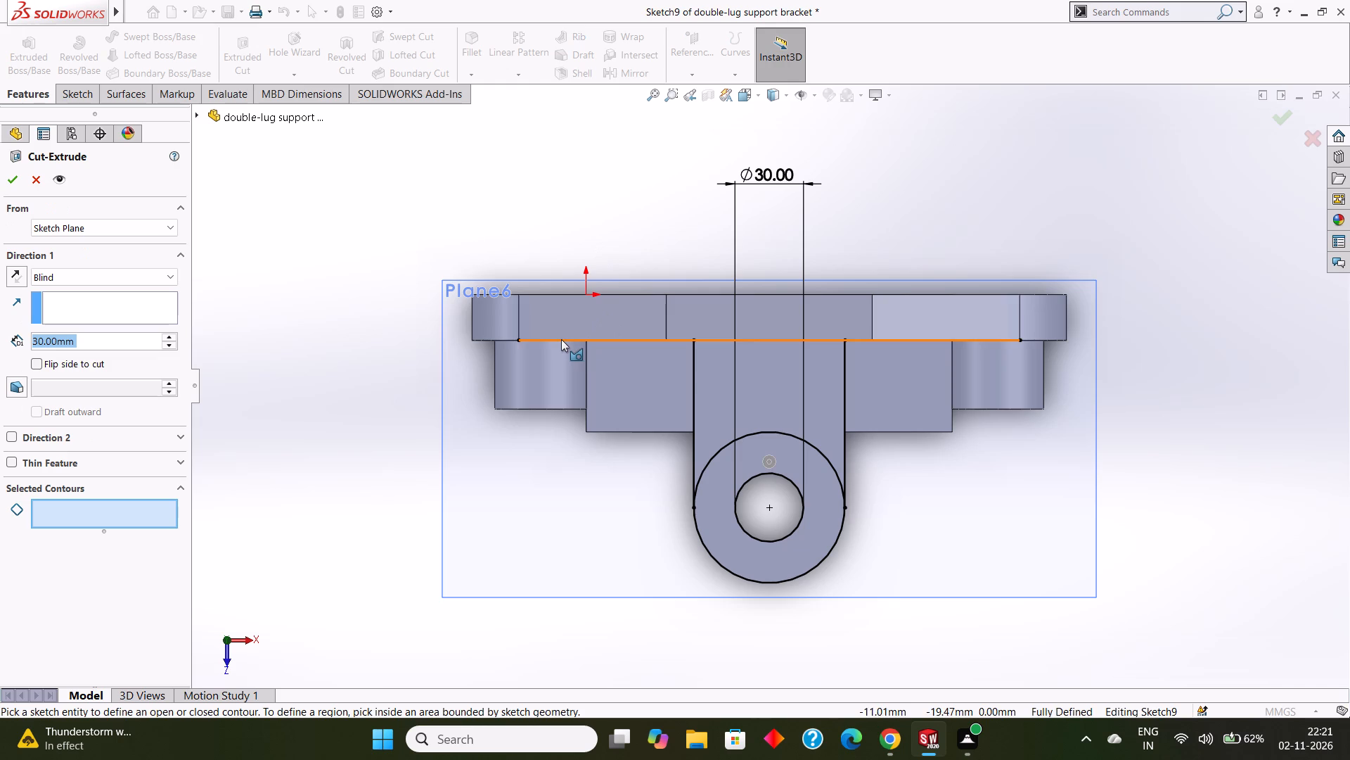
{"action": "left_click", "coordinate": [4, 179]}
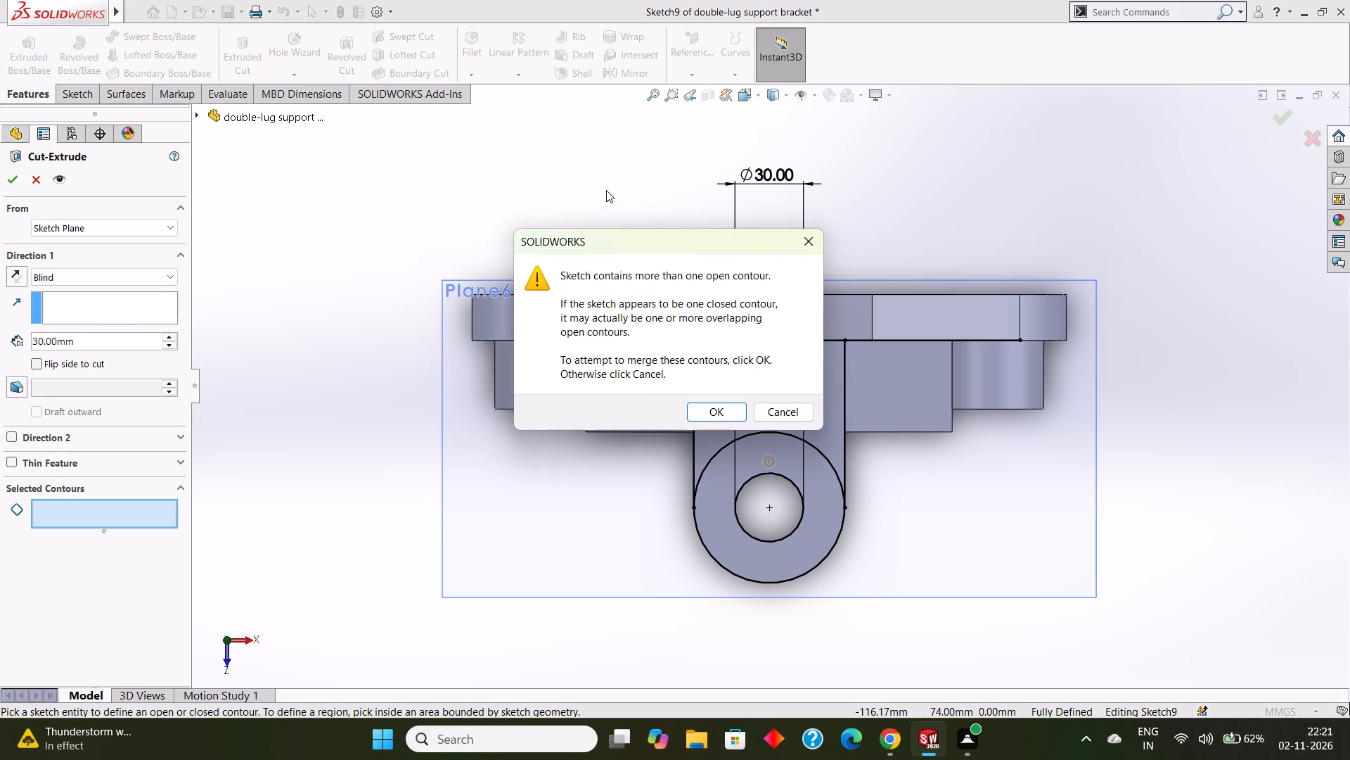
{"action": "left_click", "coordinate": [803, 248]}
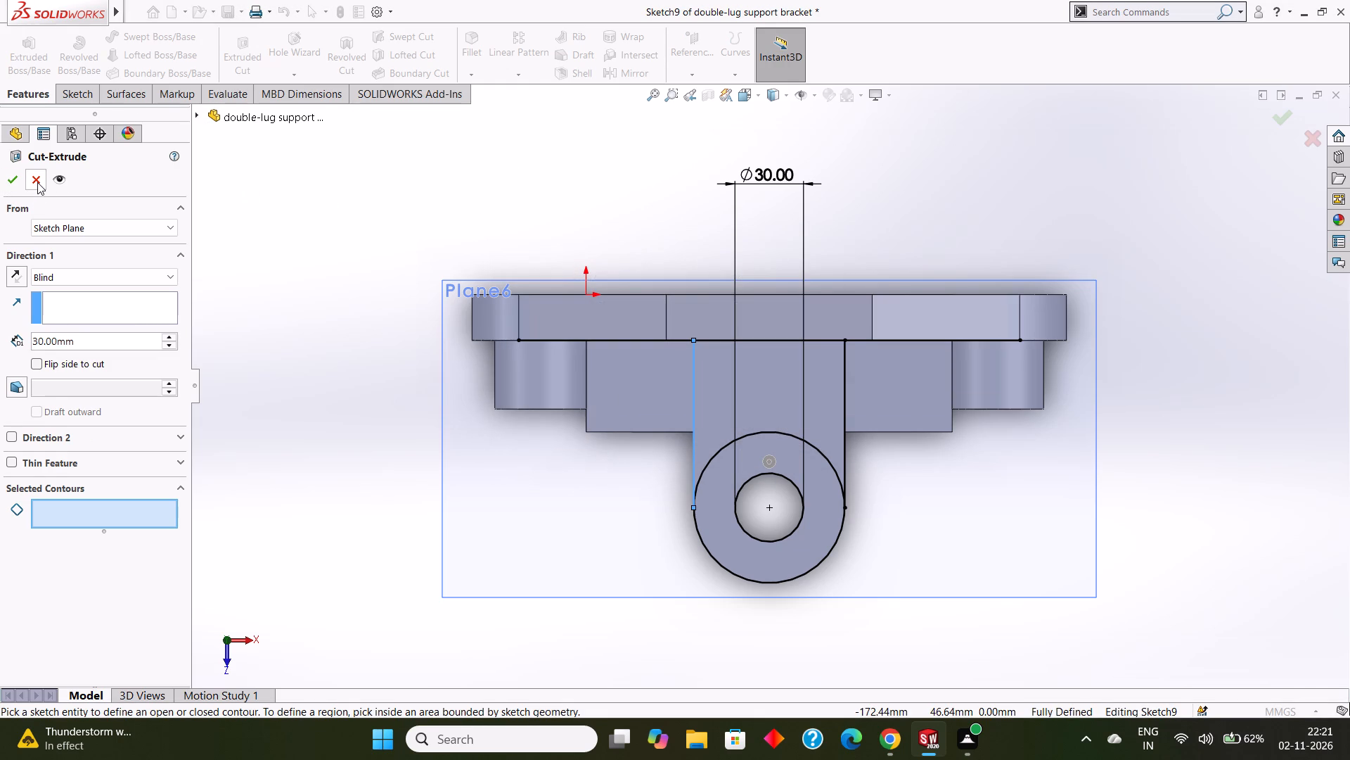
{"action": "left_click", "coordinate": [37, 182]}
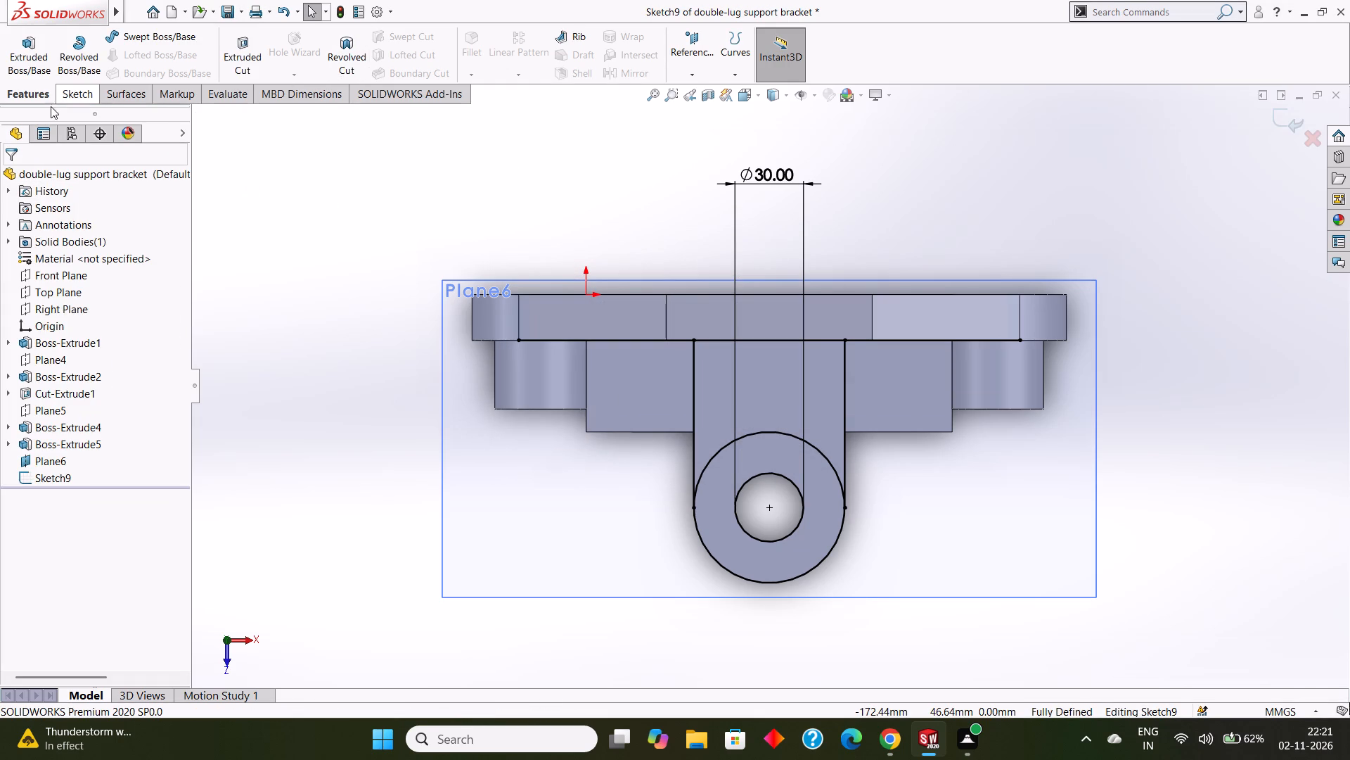
Trim away both ends of the horizontal line that extend beyond the two vertical lug lines.
{"action": "left_click", "coordinate": [61, 95]}
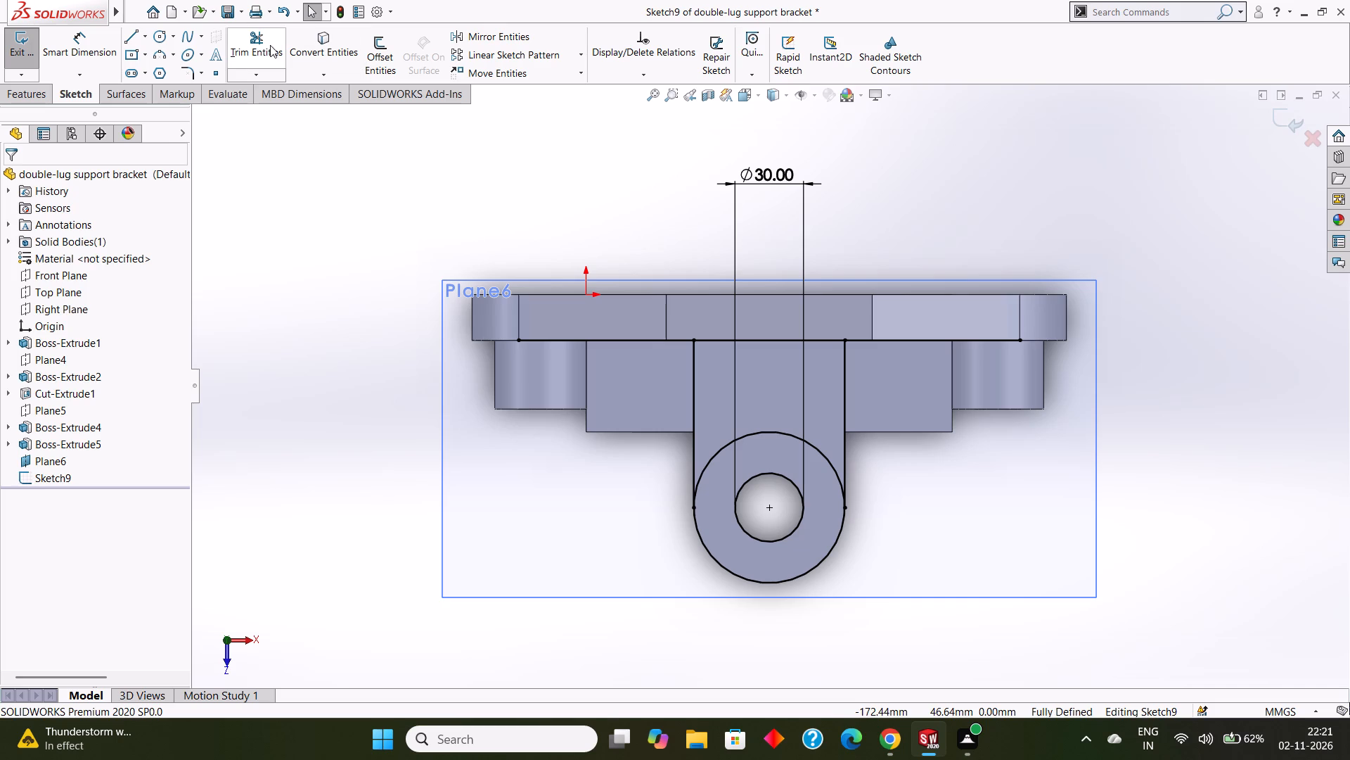
{"action": "left_click", "coordinate": [263, 44]}
{"action": "left_click", "coordinate": [536, 342]}
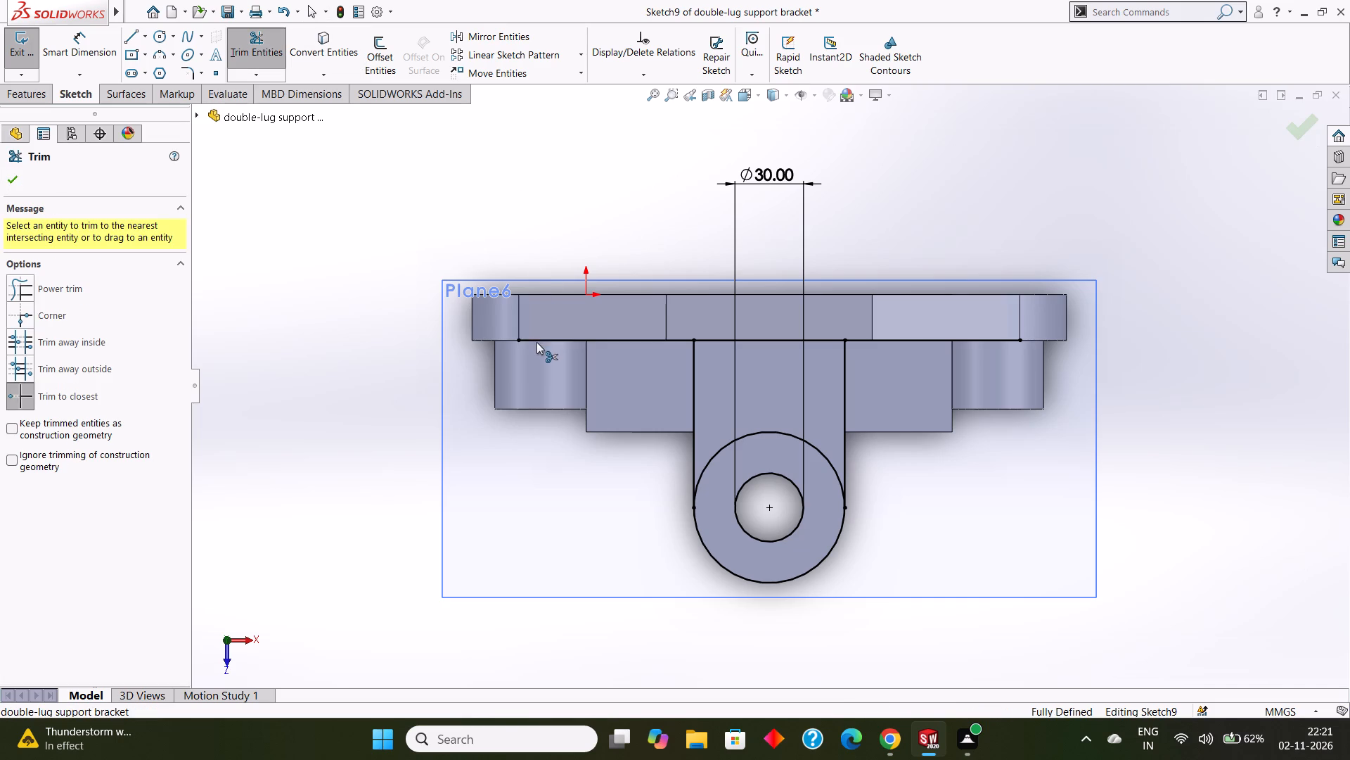
{"action": "left_click", "coordinate": [941, 340]}
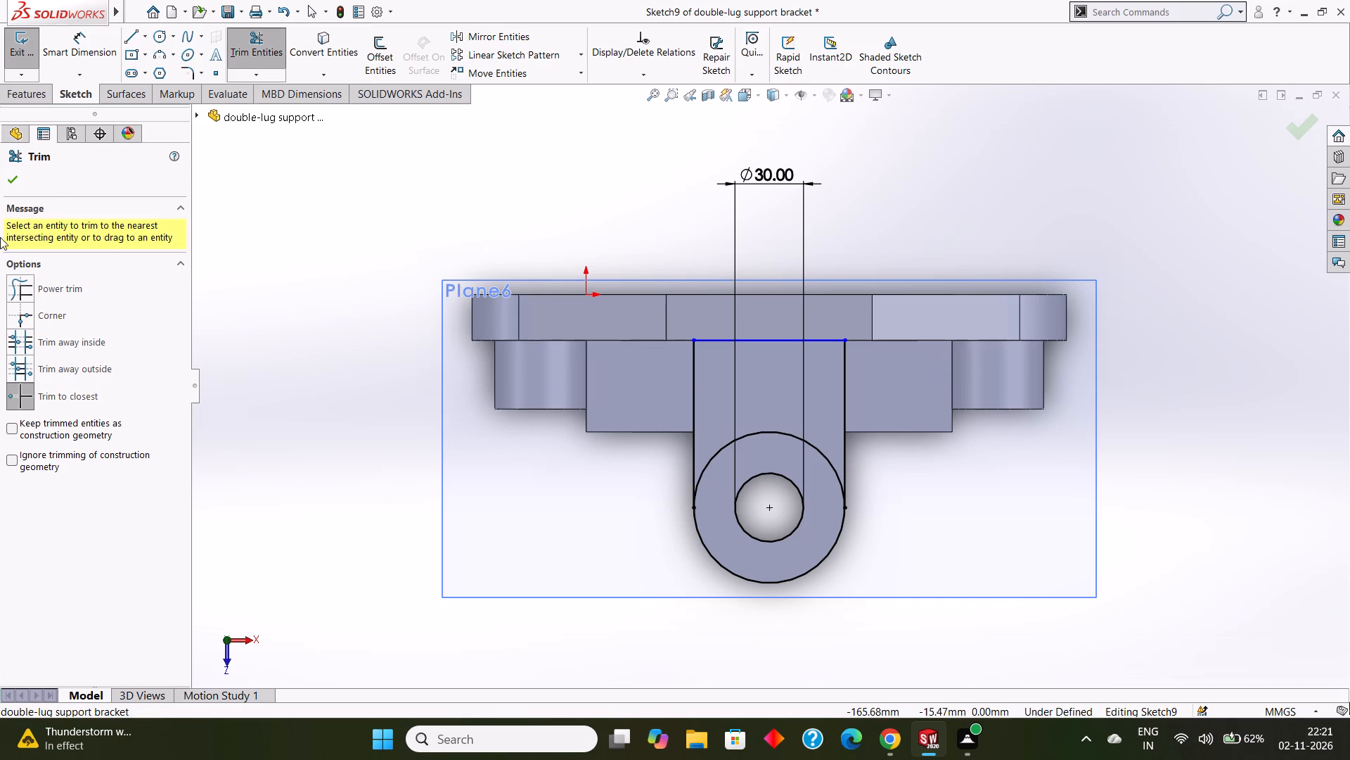
{"action": "left_click", "coordinate": [11, 175]}
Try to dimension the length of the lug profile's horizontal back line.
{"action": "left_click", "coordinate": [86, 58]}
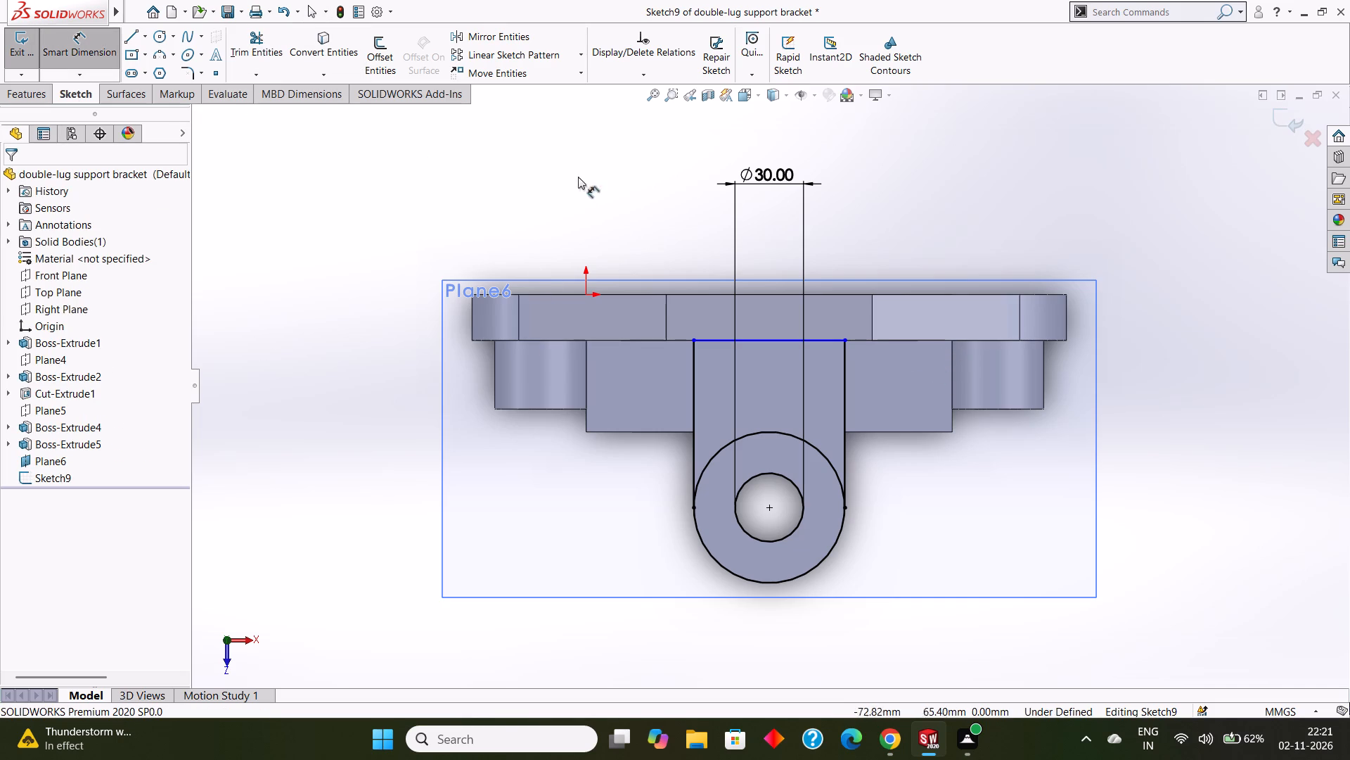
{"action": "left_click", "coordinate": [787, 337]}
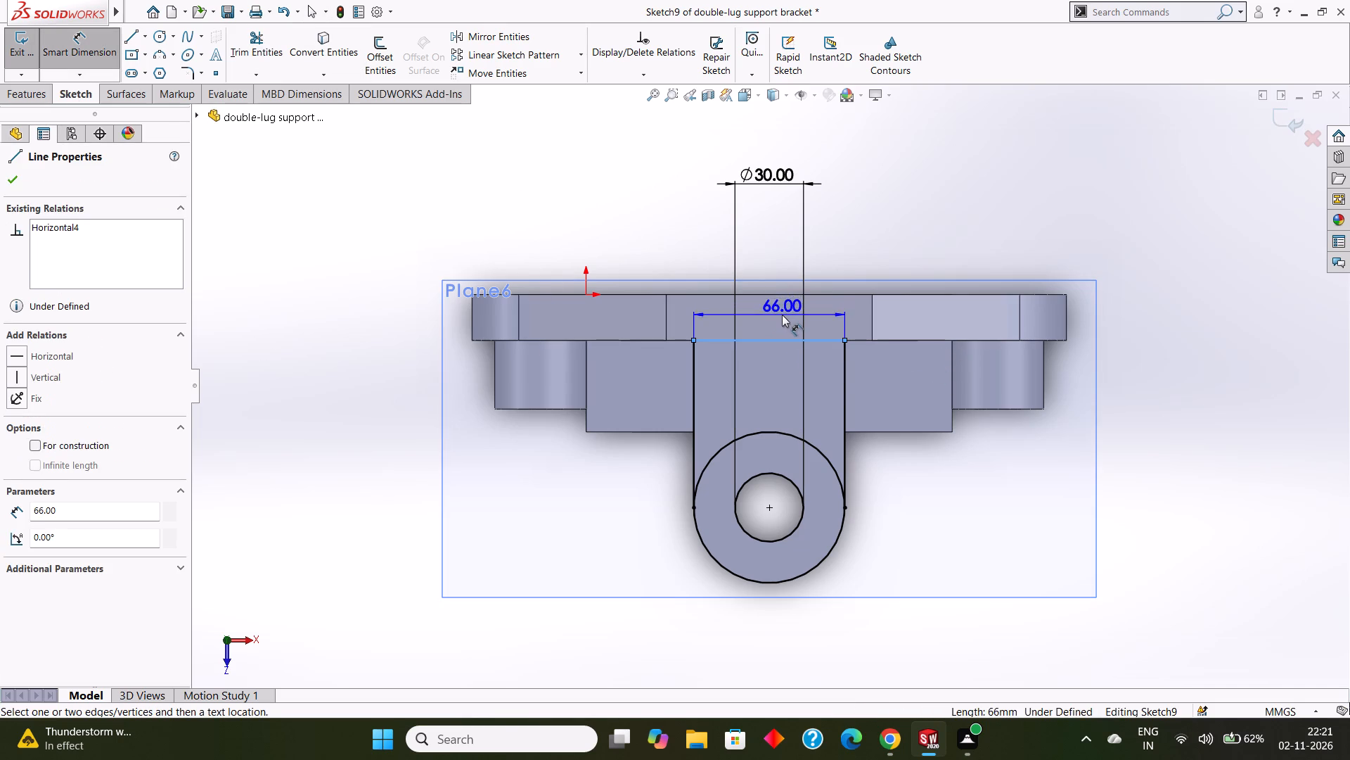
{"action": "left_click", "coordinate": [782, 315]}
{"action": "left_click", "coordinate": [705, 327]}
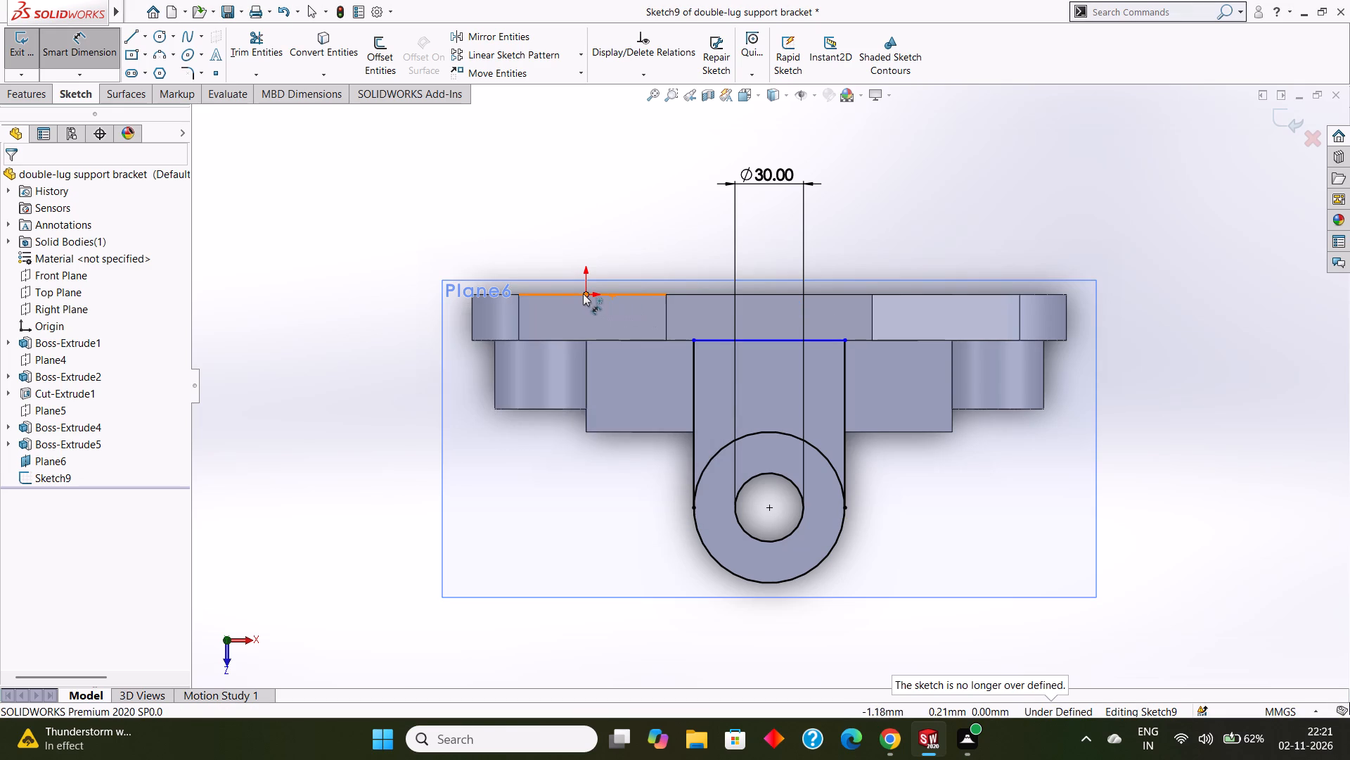
Dimension the distance between the origin and the lug profile's horizontal back line.
{"action": "left_click", "coordinate": [582, 293]}
{"action": "left_click", "coordinate": [747, 338]}
{"action": "left_click", "coordinate": [752, 378]}
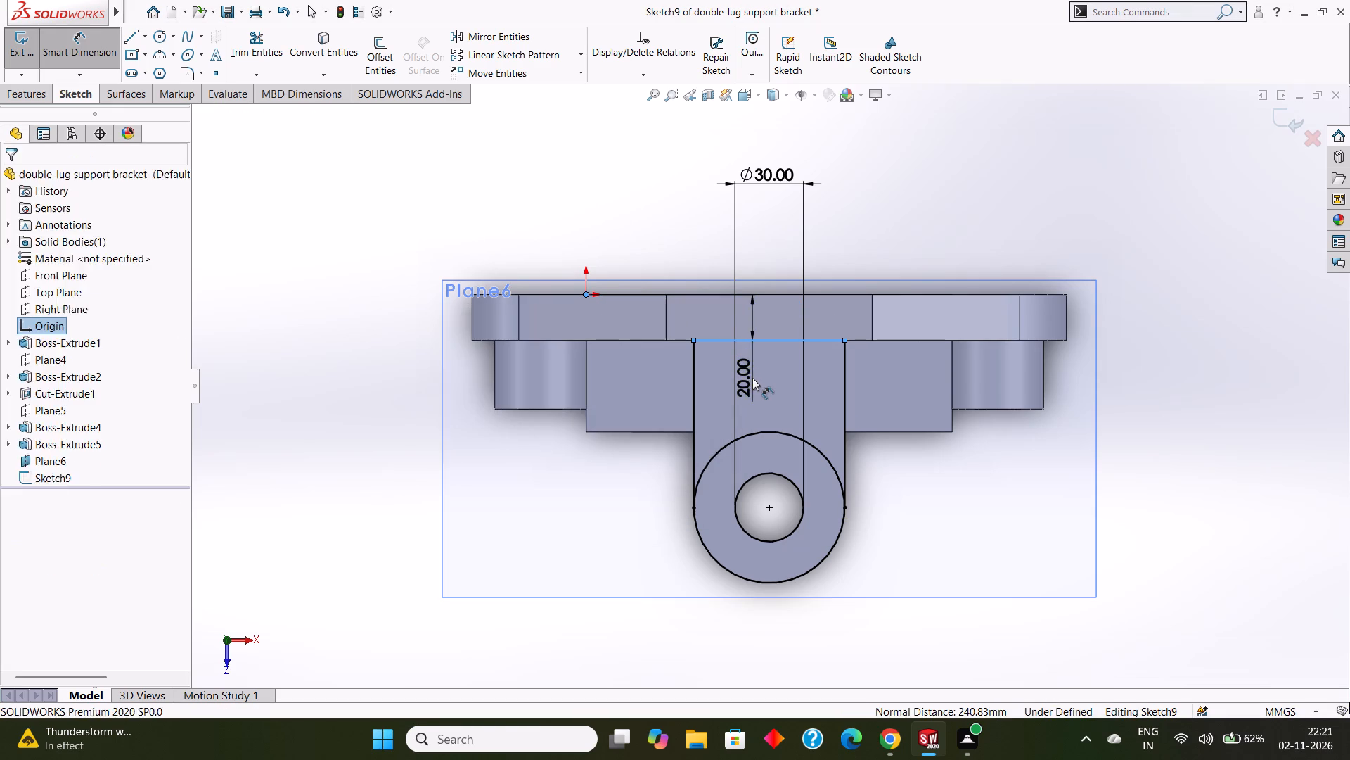
{"action": "left_click", "coordinate": [690, 350]}
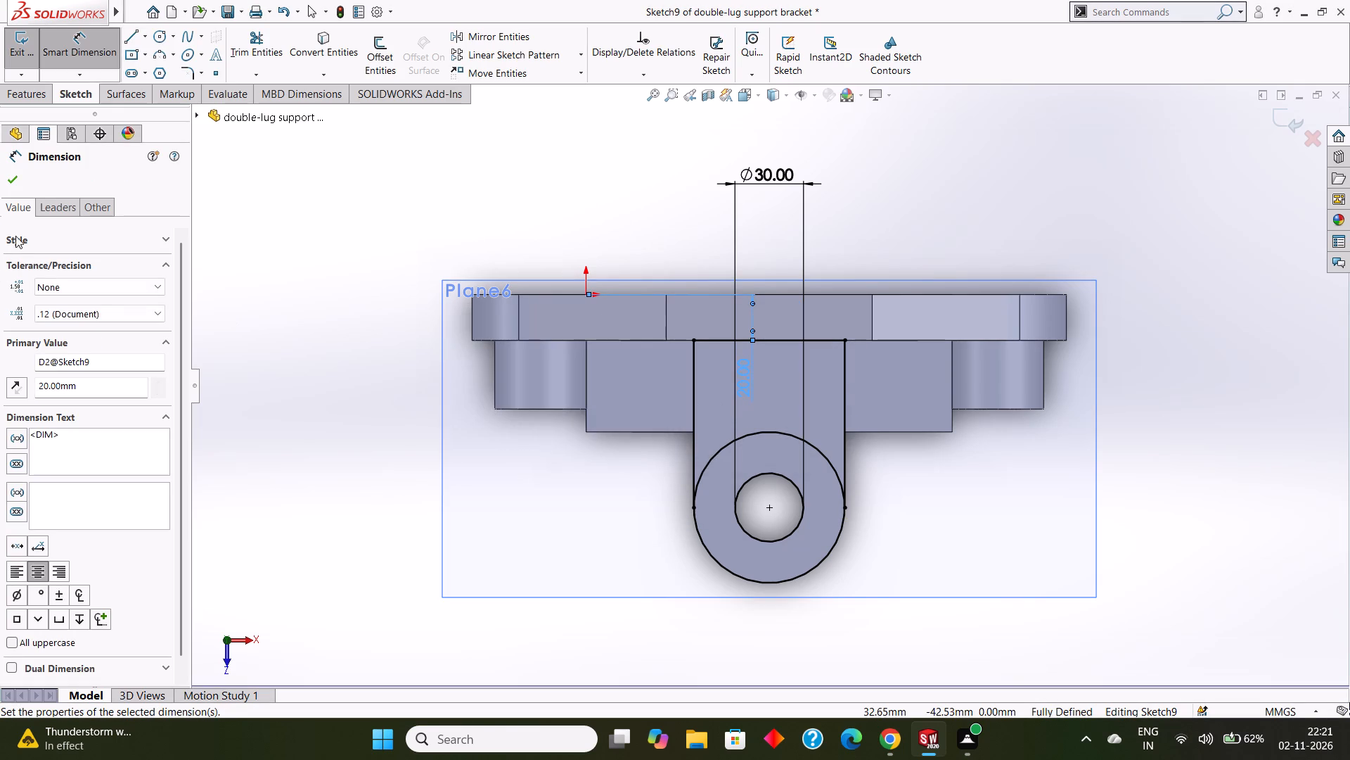
{"action": "left_click", "coordinate": [9, 182]}
Extrude the rectangular lug region and the ring around the hole 30 mm blind, reversed to go downward from the sketch plane.
{"action": "left_click", "coordinate": [41, 101]}
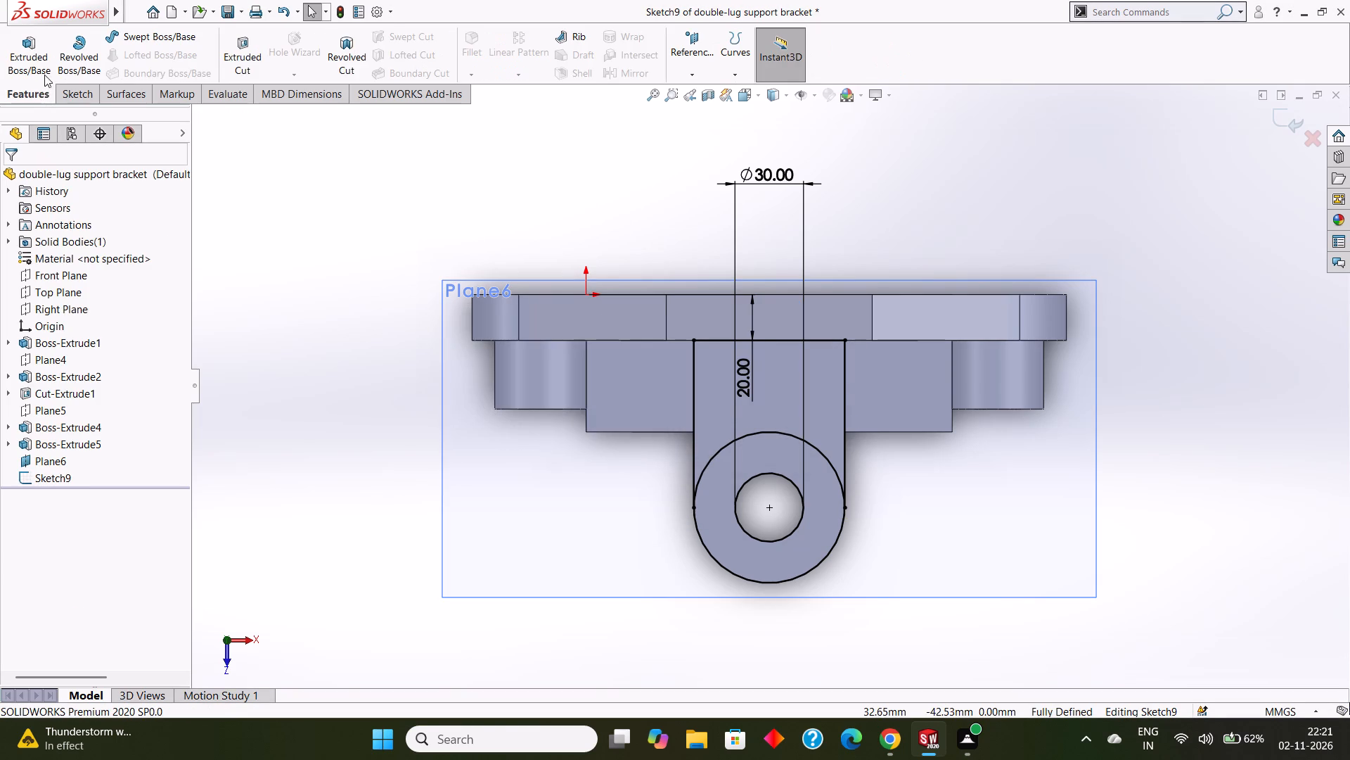
{"action": "left_click", "coordinate": [44, 70]}
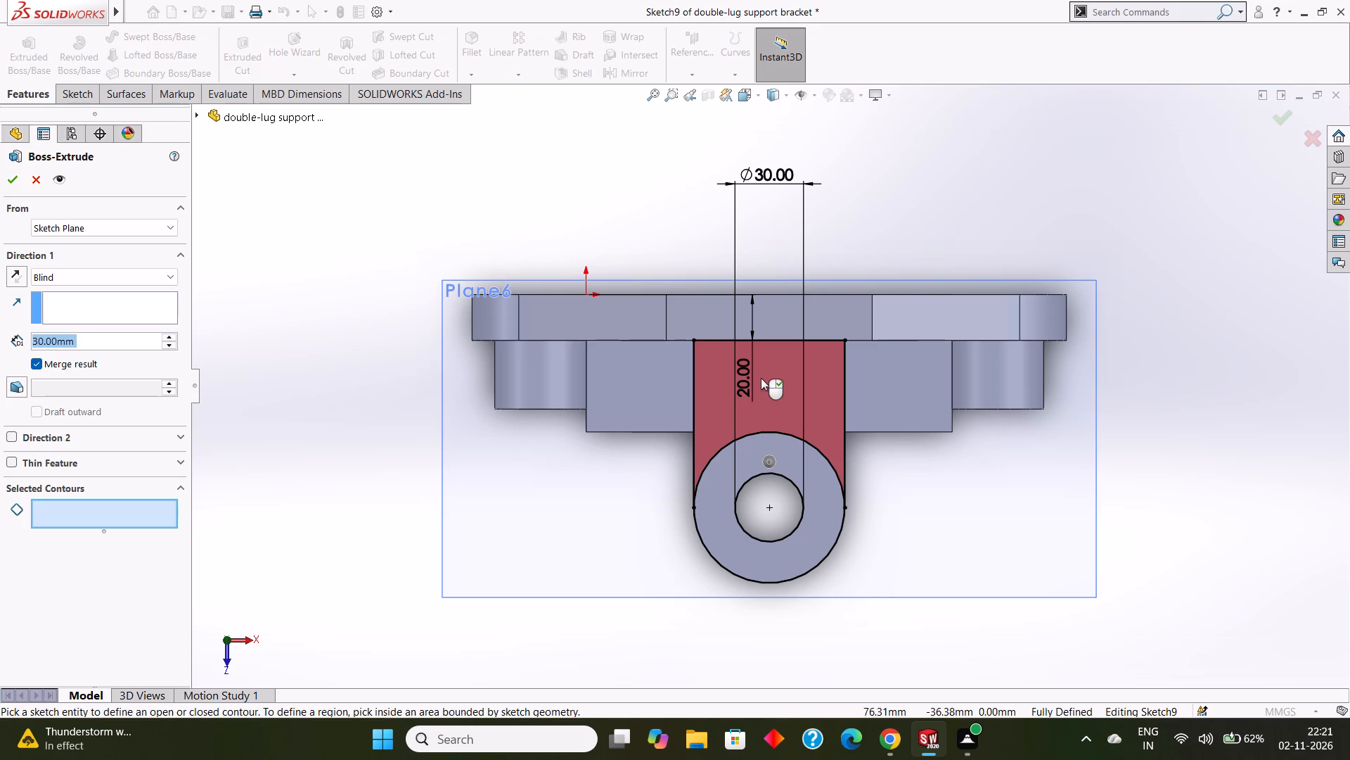
{"action": "left_click", "coordinate": [761, 378]}
{"action": "middle_click_drag", "start_coordinate": [932, 559], "coordinate": [932, 474]}
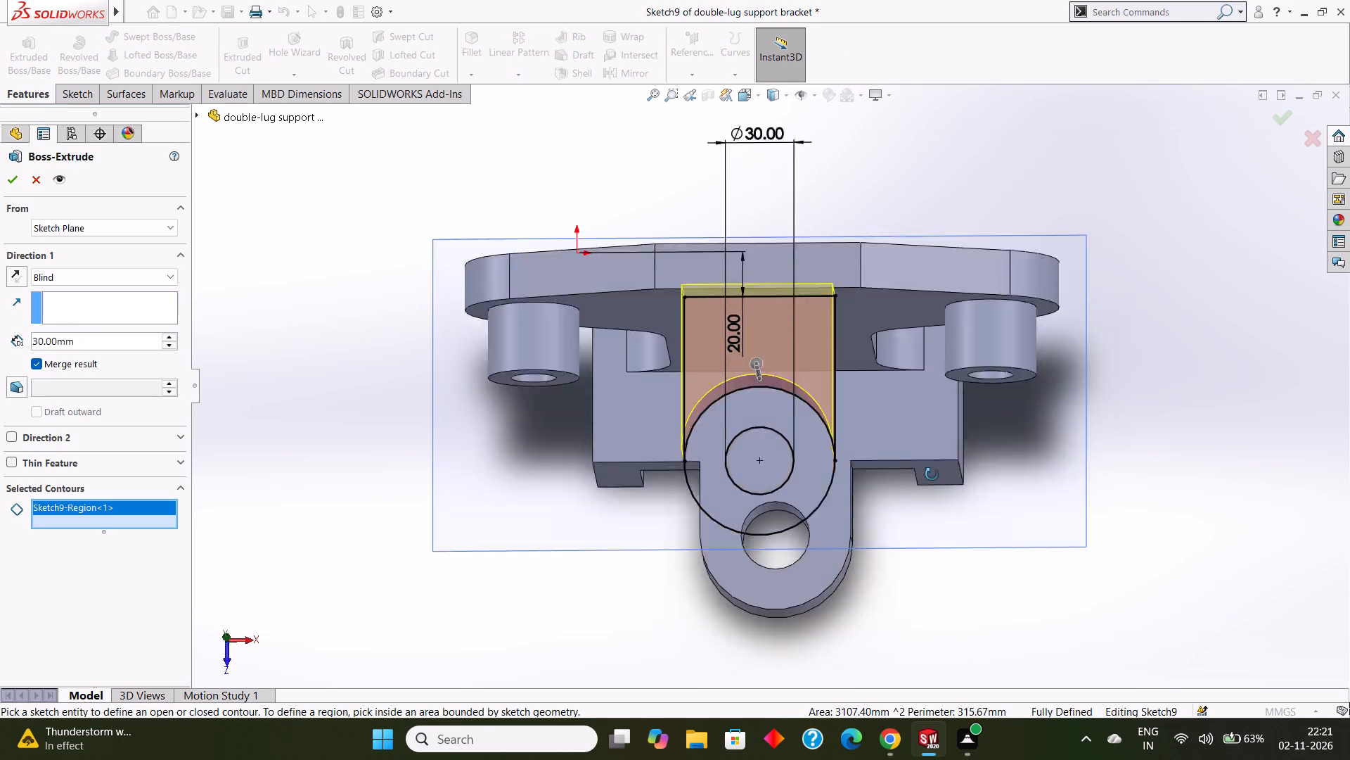
{"action": "middle_click_drag", "start_coordinate": [932, 474], "coordinate": [933, 512]}
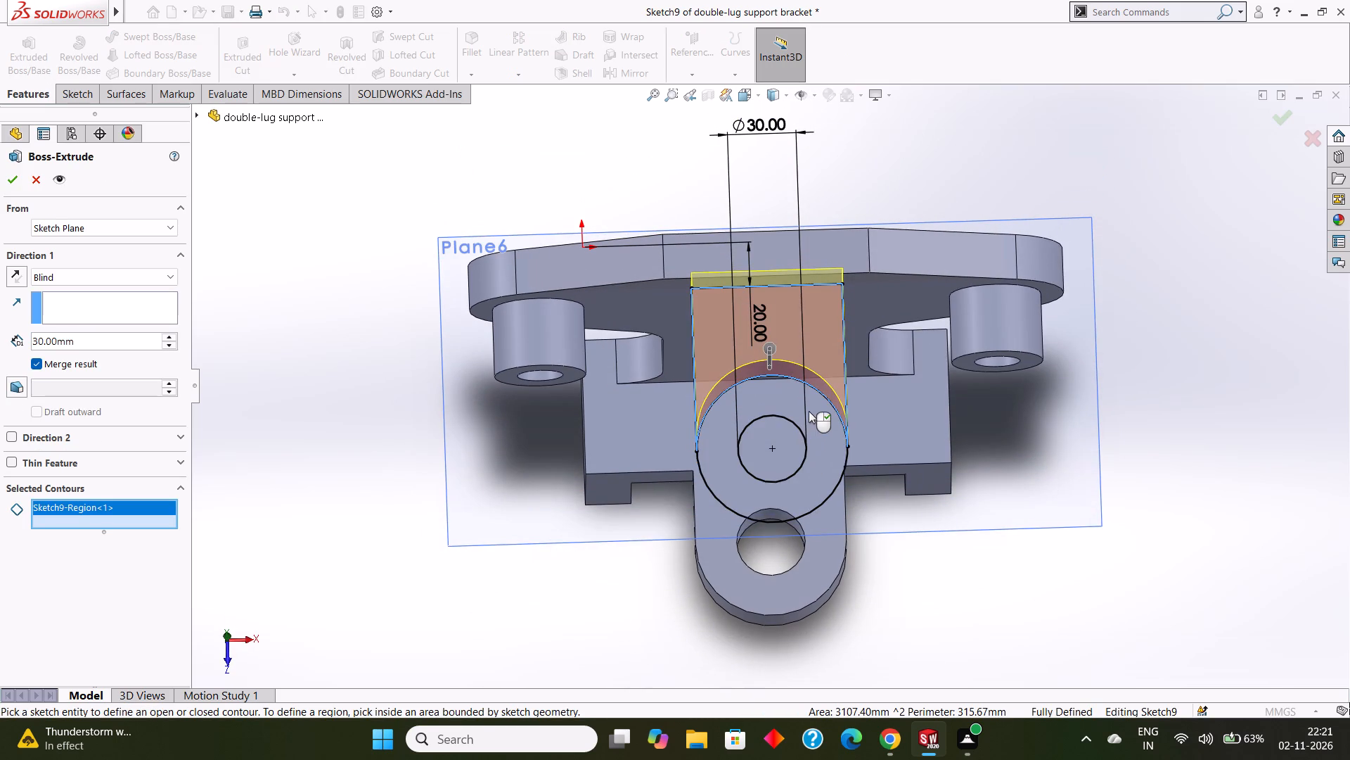
{"action": "left_click", "coordinate": [809, 411]}
{"action": "middle_click_drag", "start_coordinate": [915, 517], "coordinate": [891, 370]}
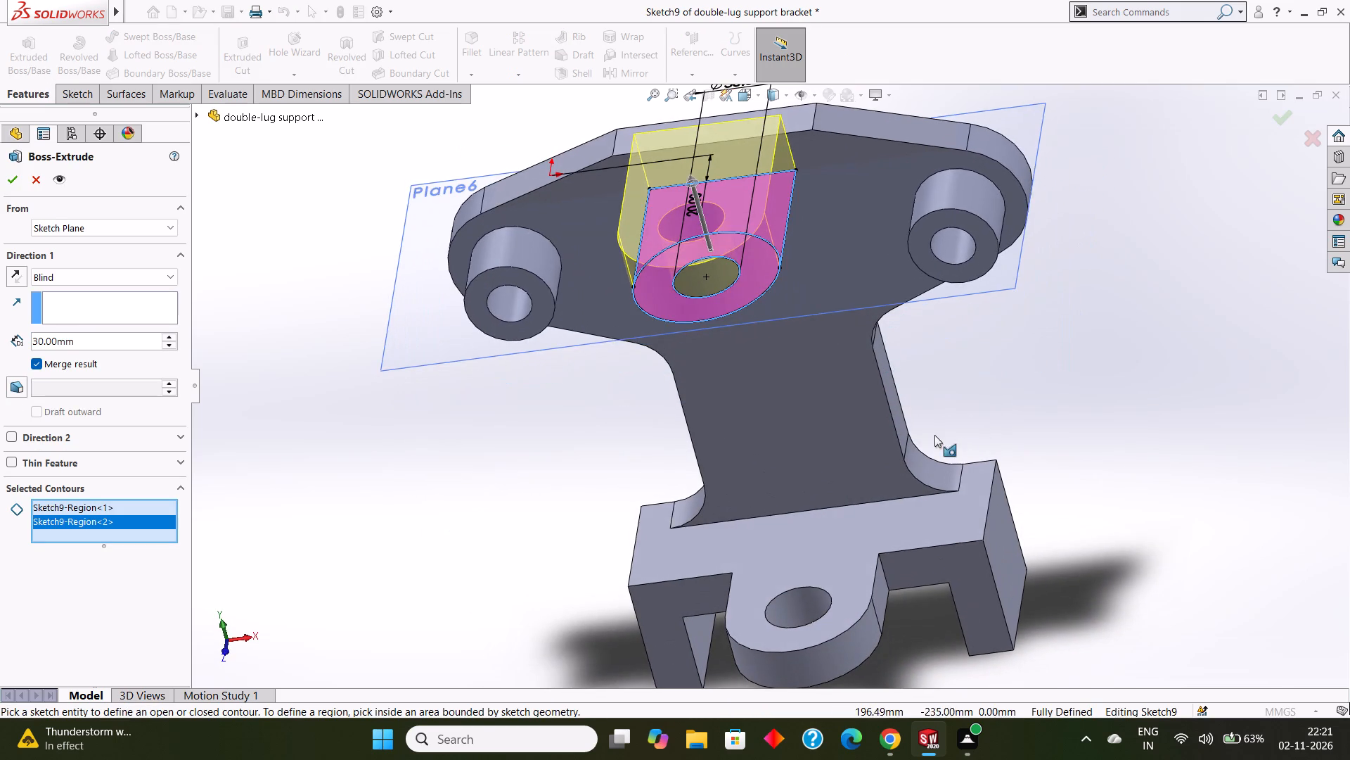
{"action": "middle_click_drag", "start_coordinate": [934, 435], "coordinate": [955, 354]}
{"action": "middle_click_drag", "start_coordinate": [972, 381], "coordinate": [972, 363]}
{"action": "middle_click_drag", "start_coordinate": [1027, 357], "coordinate": [1040, 379]}
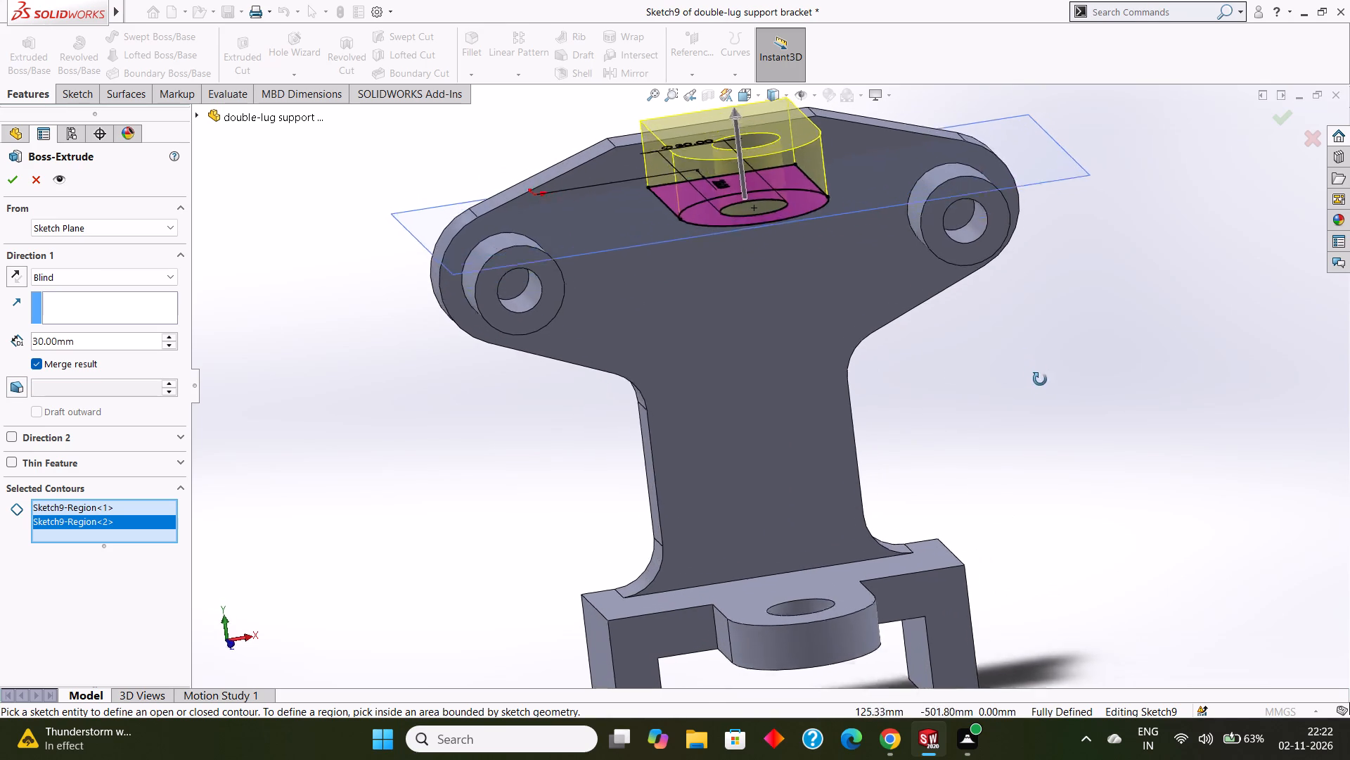
{"action": "middle_click_drag", "start_coordinate": [1040, 379], "coordinate": [1051, 342]}
{"action": "left_click", "coordinate": [13, 277]}
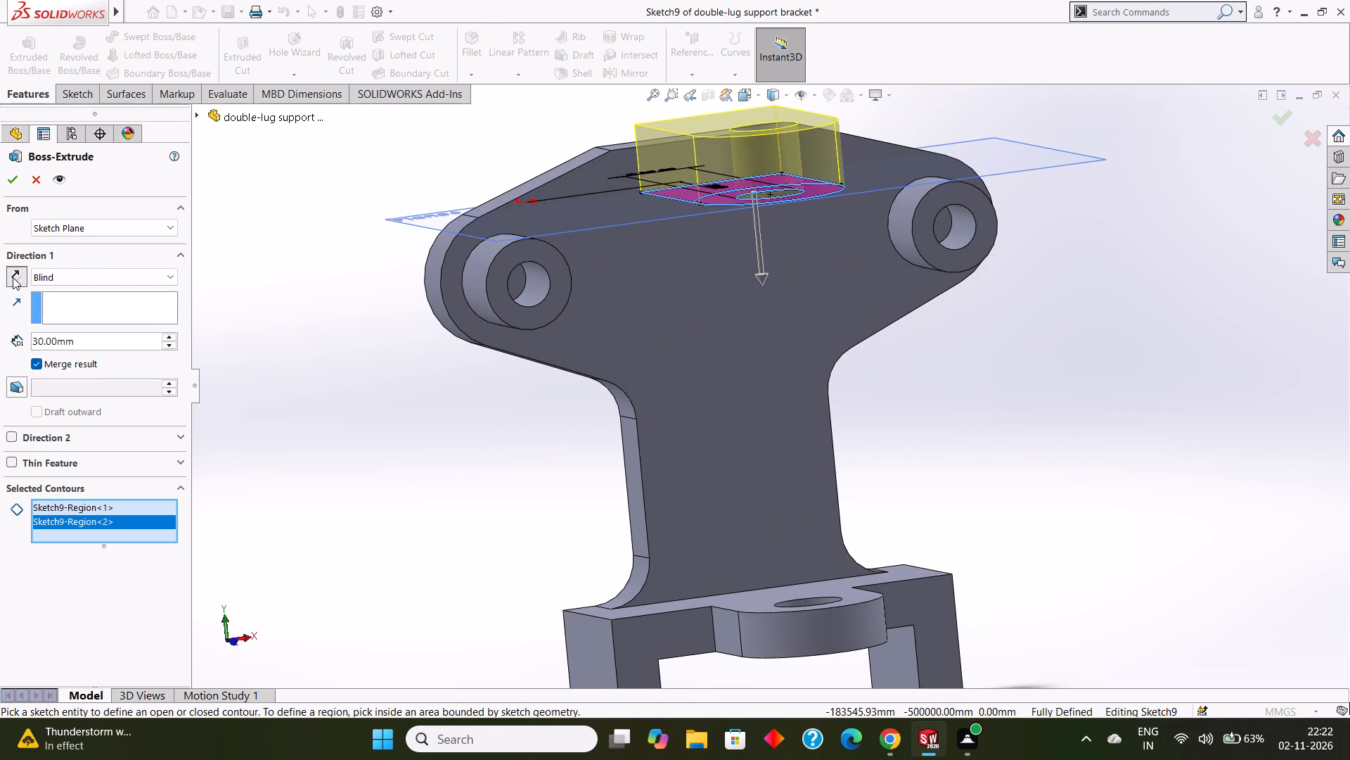
{"action": "middle_click_drag", "start_coordinate": [1037, 485], "coordinate": [1045, 395]}
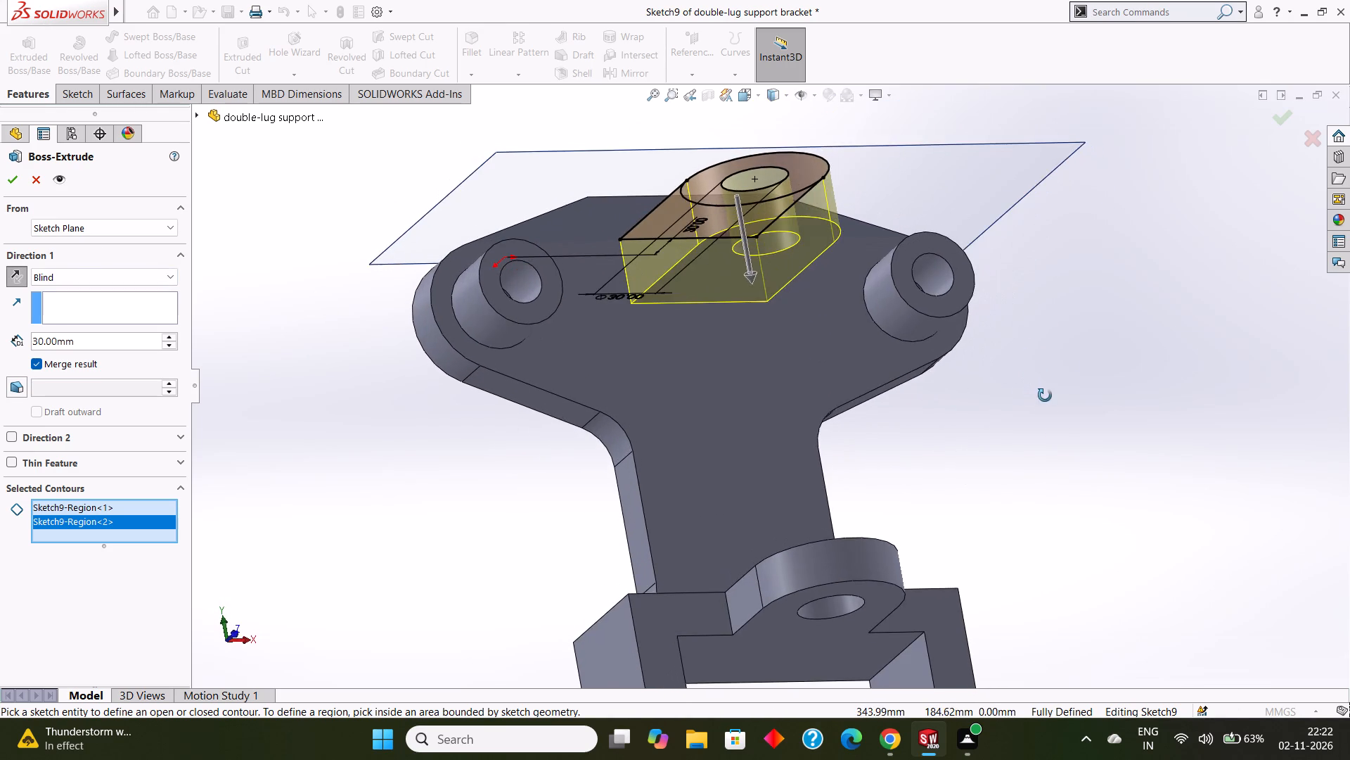
{"action": "middle_click_drag", "start_coordinate": [1045, 395], "coordinate": [1039, 369]}
{"action": "middle_click_drag", "start_coordinate": [1049, 418], "coordinate": [1048, 398]}
{"action": "middle_click_drag", "start_coordinate": [1043, 422], "coordinate": [1039, 408]}
{"action": "middle_click_drag", "start_coordinate": [1038, 417], "coordinate": [1055, 423]}
{"action": "middle_click_drag", "start_coordinate": [1060, 434], "coordinate": [1055, 417]}
{"action": "middle_click_drag", "start_coordinate": [1063, 430], "coordinate": [1059, 426]}
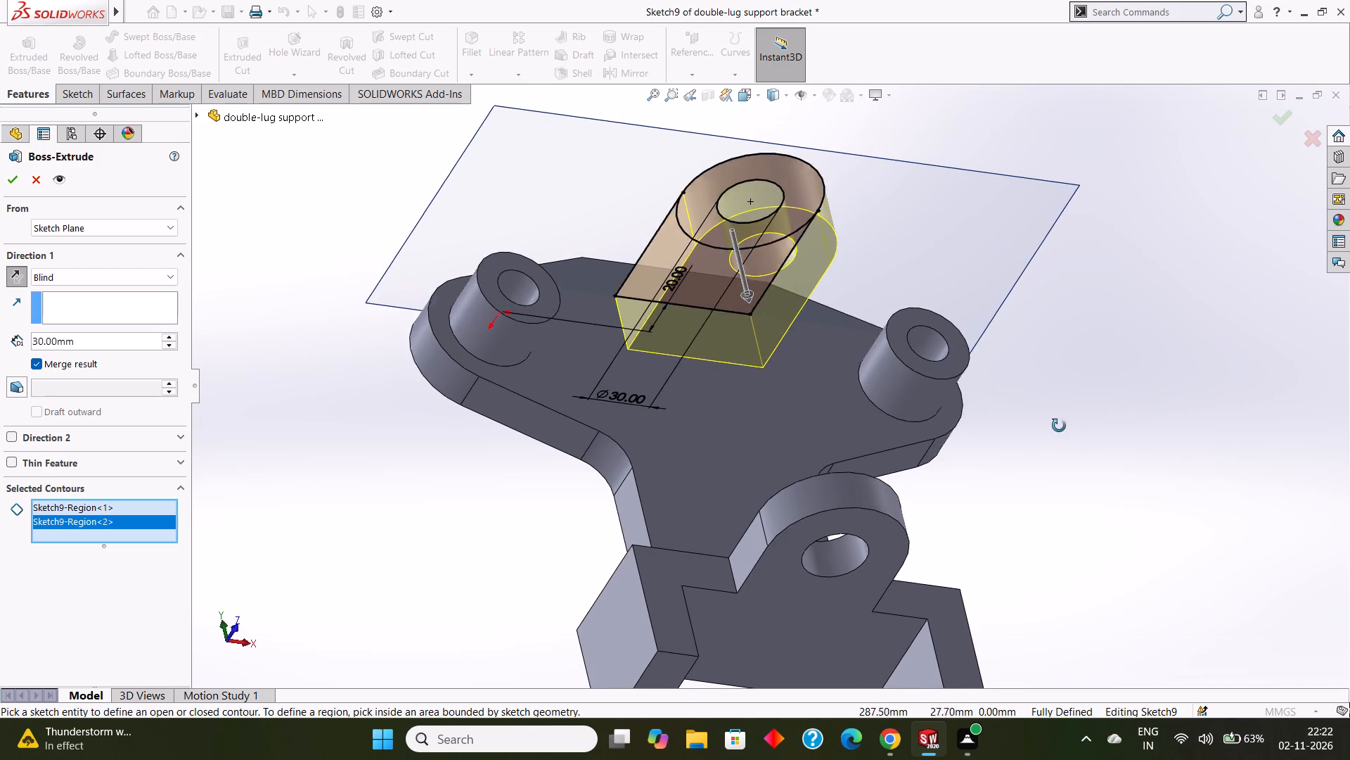
{"action": "middle_click_drag", "start_coordinate": [1059, 426], "coordinate": [1052, 422]}
{"action": "middle_click", "coordinate": [1053, 422]}
{"action": "middle_click_drag", "start_coordinate": [1057, 423], "coordinate": [1068, 430]}
{"action": "middle_click_drag", "start_coordinate": [1071, 433], "coordinate": [1072, 430]}
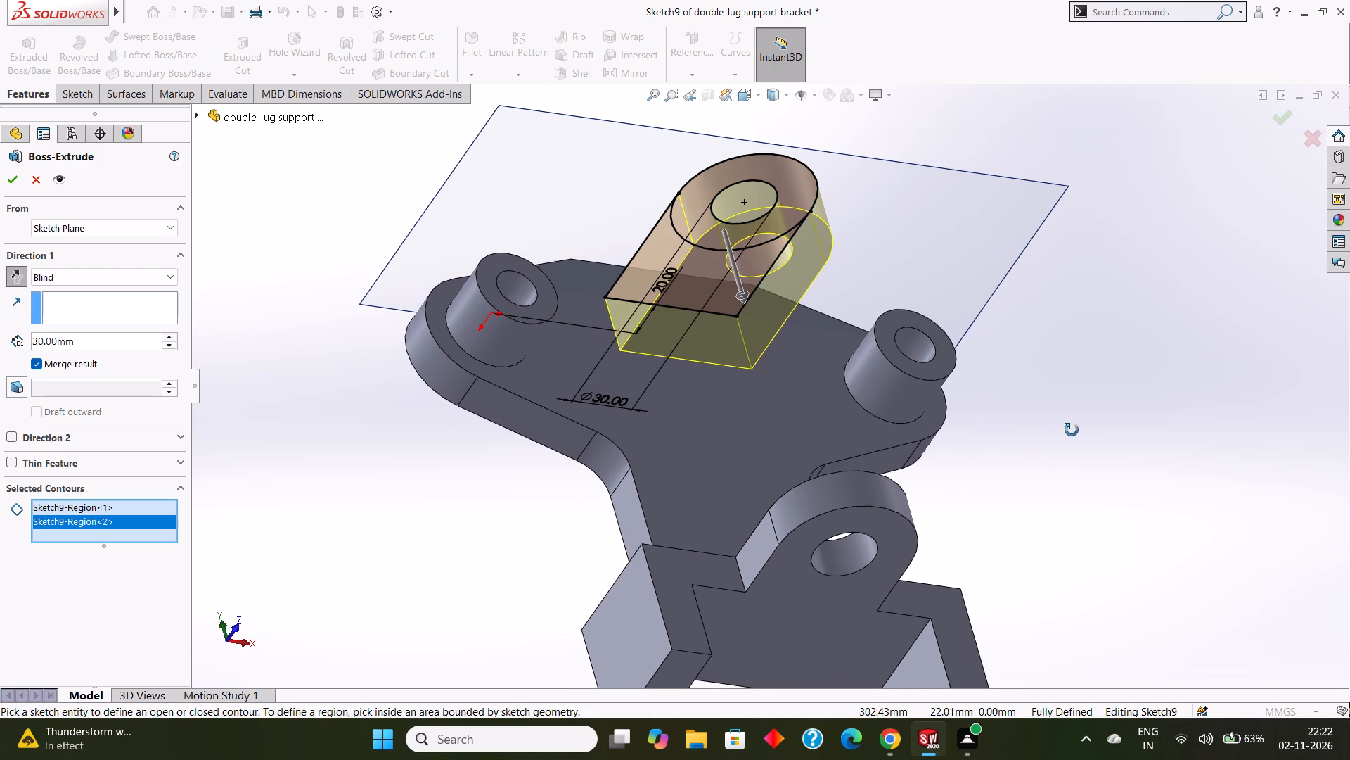
{"action": "middle_click_drag", "start_coordinate": [1072, 430], "coordinate": [1072, 417]}
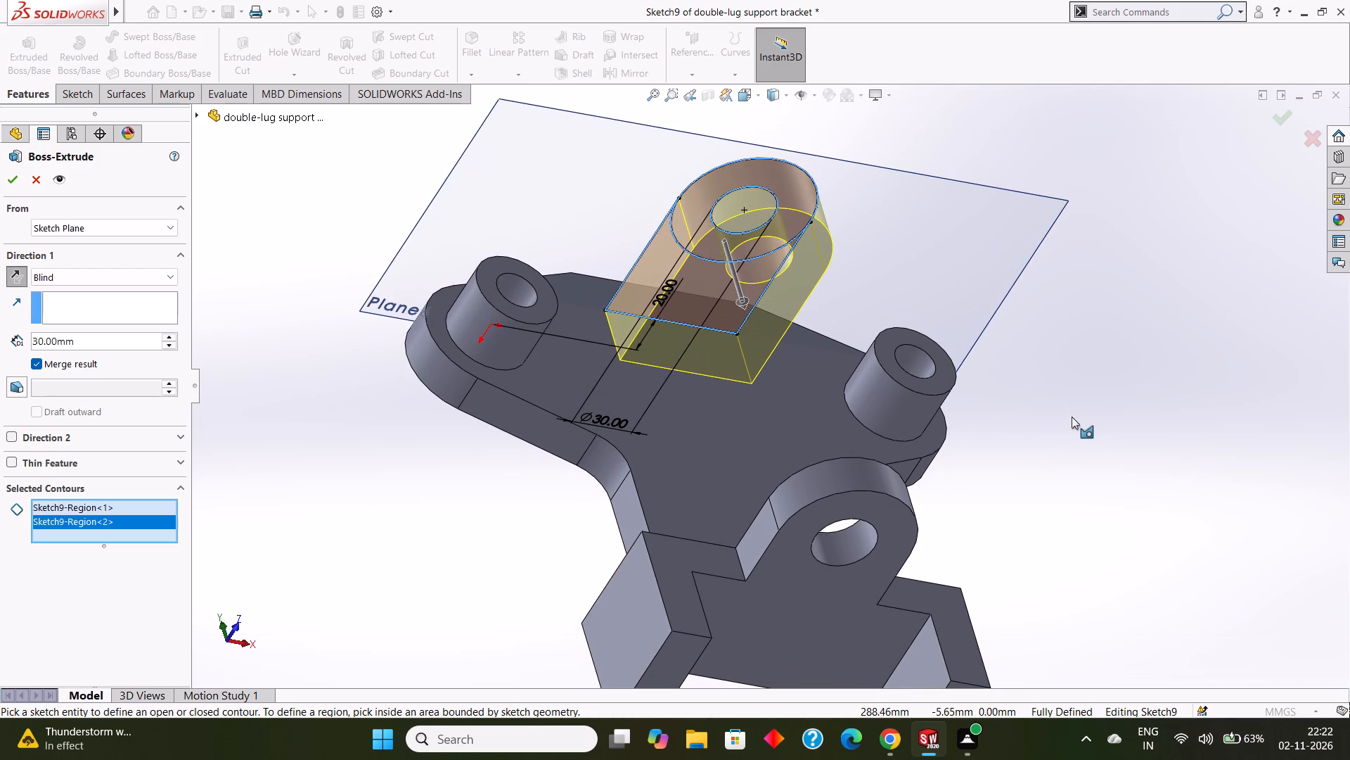
{"action": "middle_click_drag", "start_coordinate": [1072, 417], "coordinate": [1095, 438]}
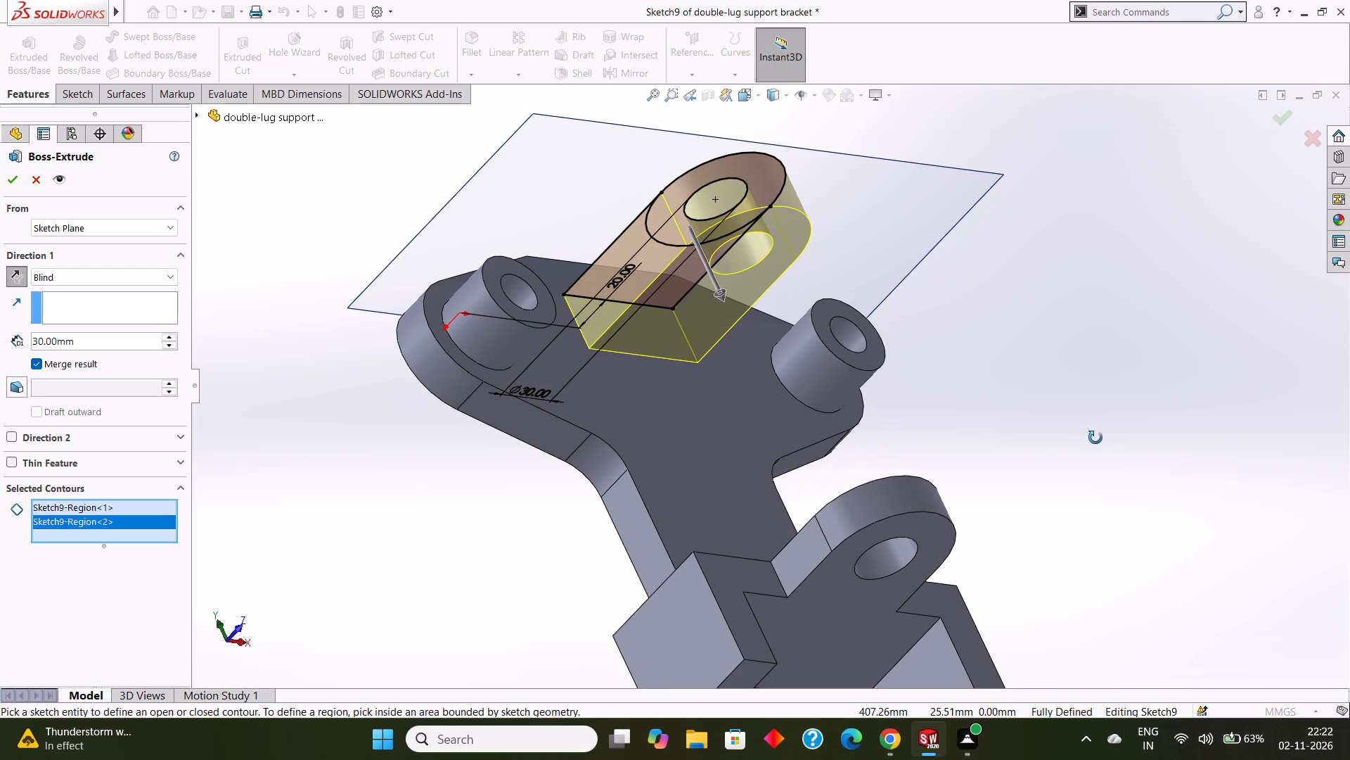
{"action": "middle_click_drag", "start_coordinate": [1095, 438], "coordinate": [1097, 438]}
{"action": "left_click", "coordinate": [8, 176]}
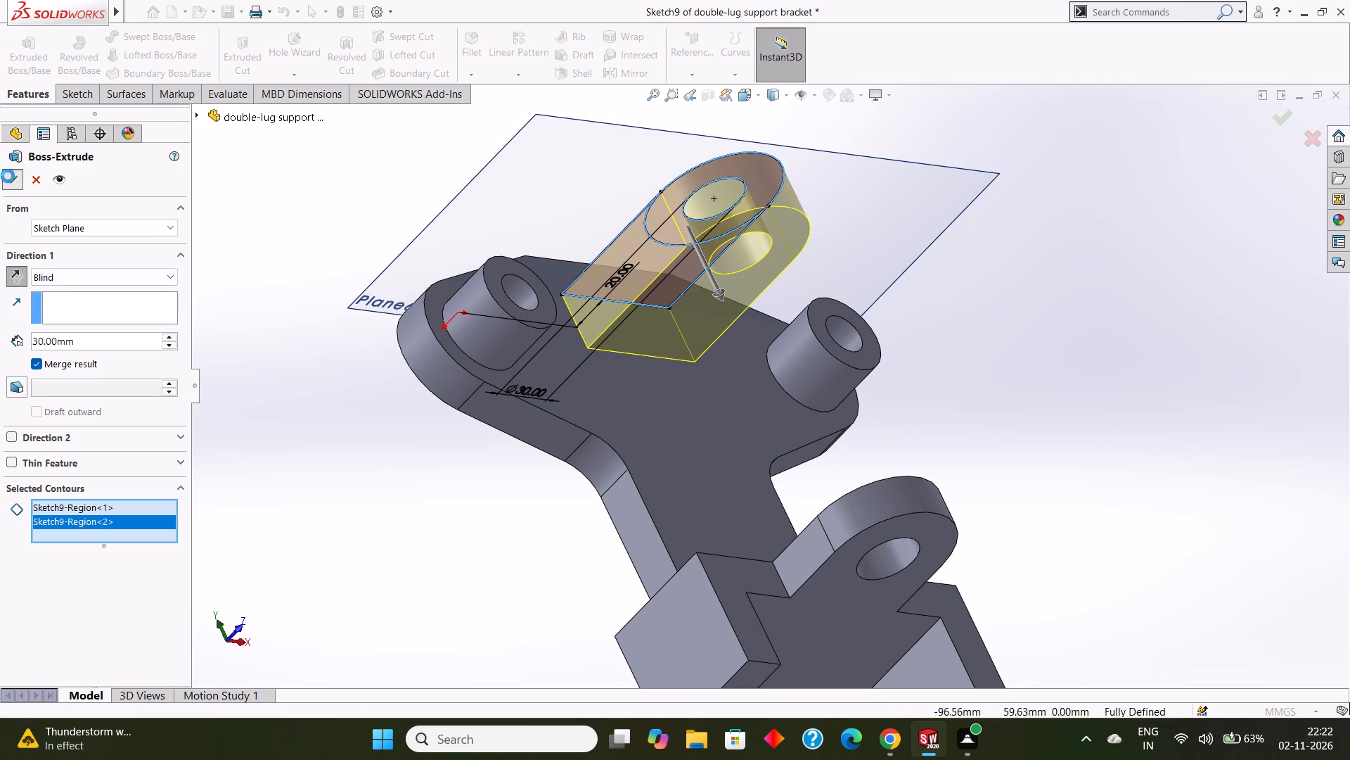
Examine the bracket from several angles to check the new upper lug against the back plate and lower lug.
{"action": "left_click", "coordinate": [1025, 367]}
{"action": "middle_click_drag", "start_coordinate": [1021, 366], "coordinate": [988, 305]}
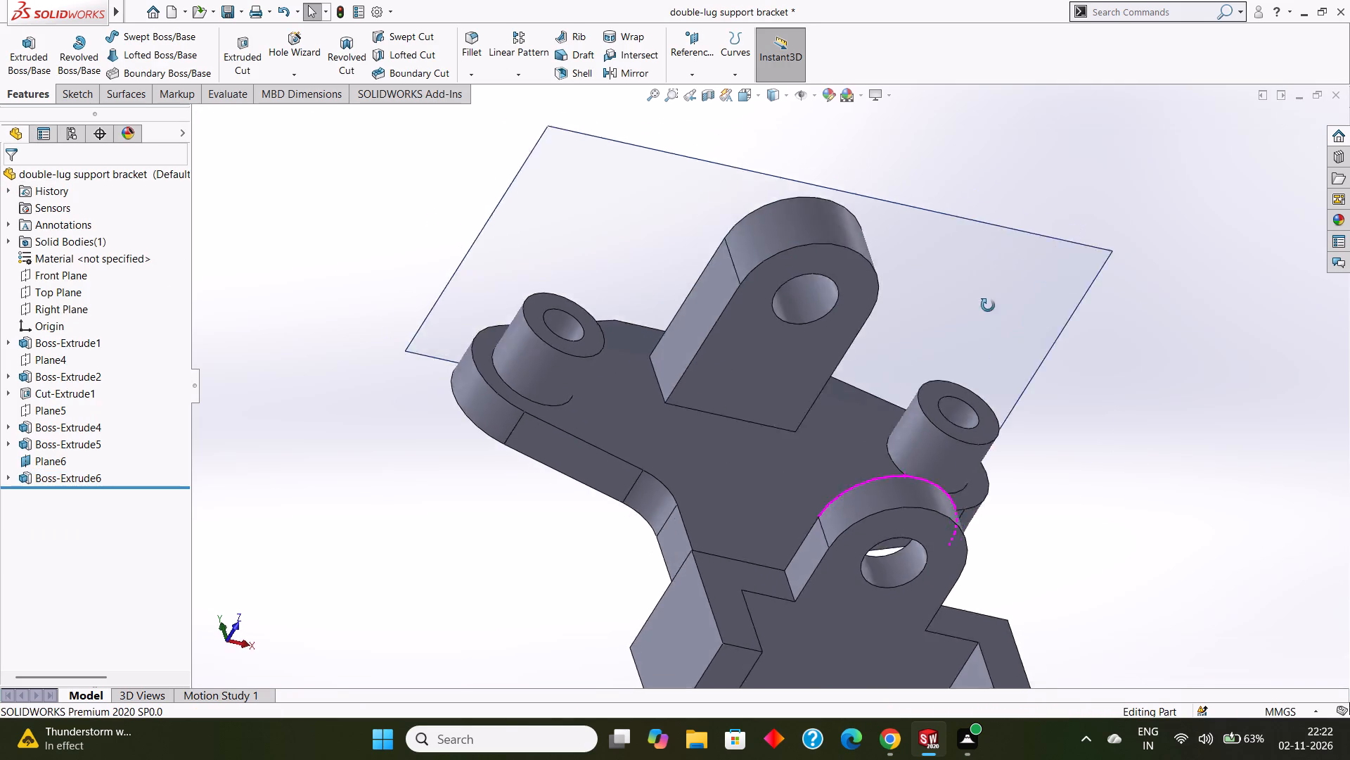
{"action": "middle_click_drag", "start_coordinate": [988, 305], "coordinate": [984, 289]}
{"action": "scroll", "coordinate": [994, 324], "scroll_direction": "up", "scroll_amount": 5}
{"action": "middle_click_drag", "start_coordinate": [1027, 351], "coordinate": [1079, 438]}
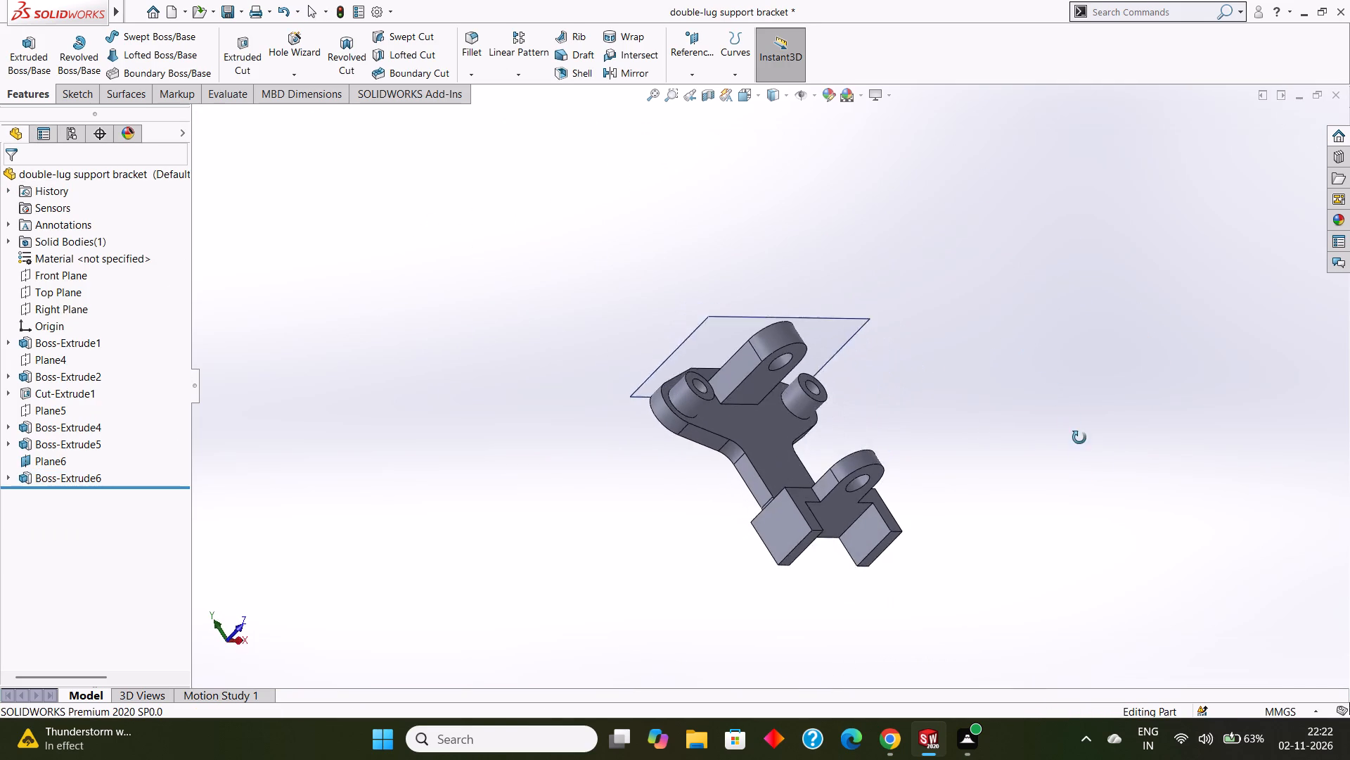
{"action": "middle_click_drag", "start_coordinate": [1079, 438], "coordinate": [1067, 452]}
{"action": "middle_click_drag", "start_coordinate": [1066, 432], "coordinate": [1052, 384]}
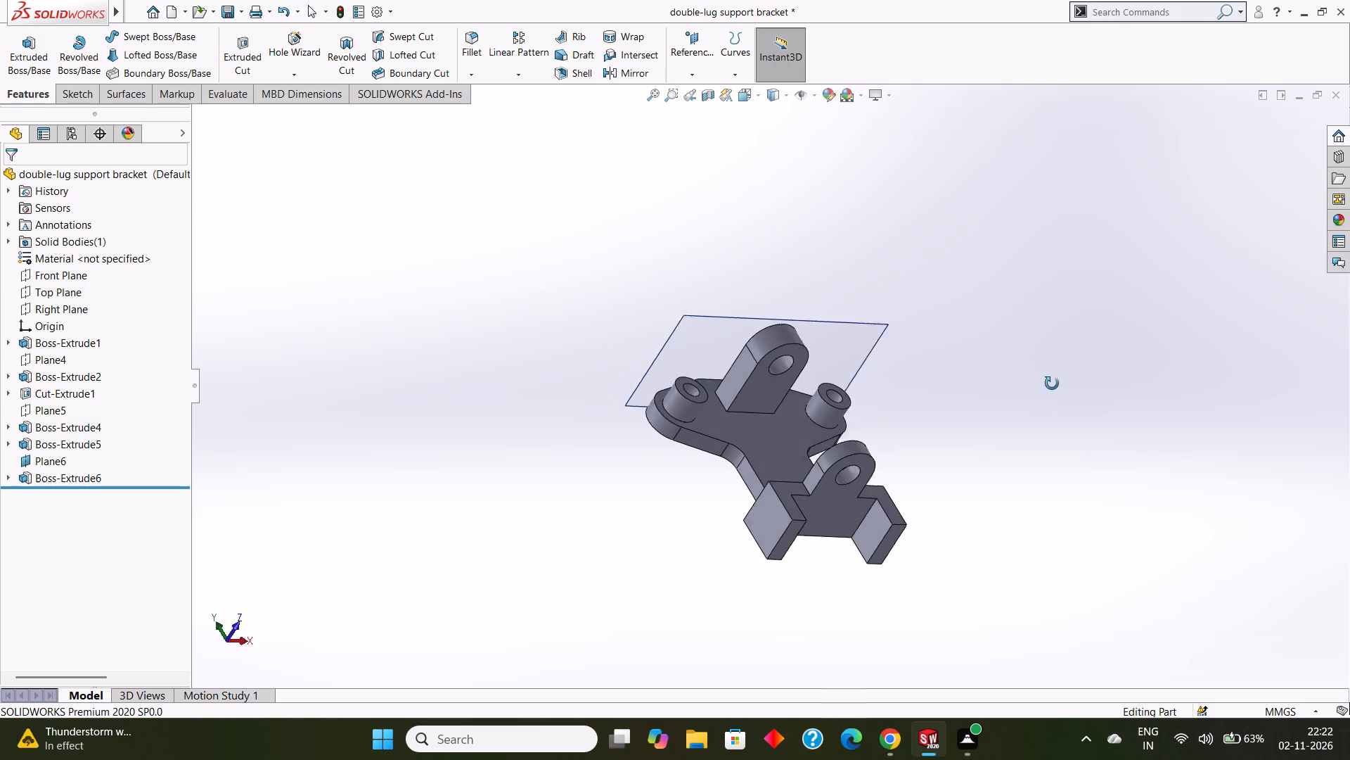
{"action": "middle_click_drag", "start_coordinate": [1052, 384], "coordinate": [1048, 331]}
{"action": "middle_click_drag", "start_coordinate": [1048, 331], "coordinate": [1100, 579]}
{"action": "middle_click_drag", "start_coordinate": [1055, 460], "coordinate": [1058, 516]}
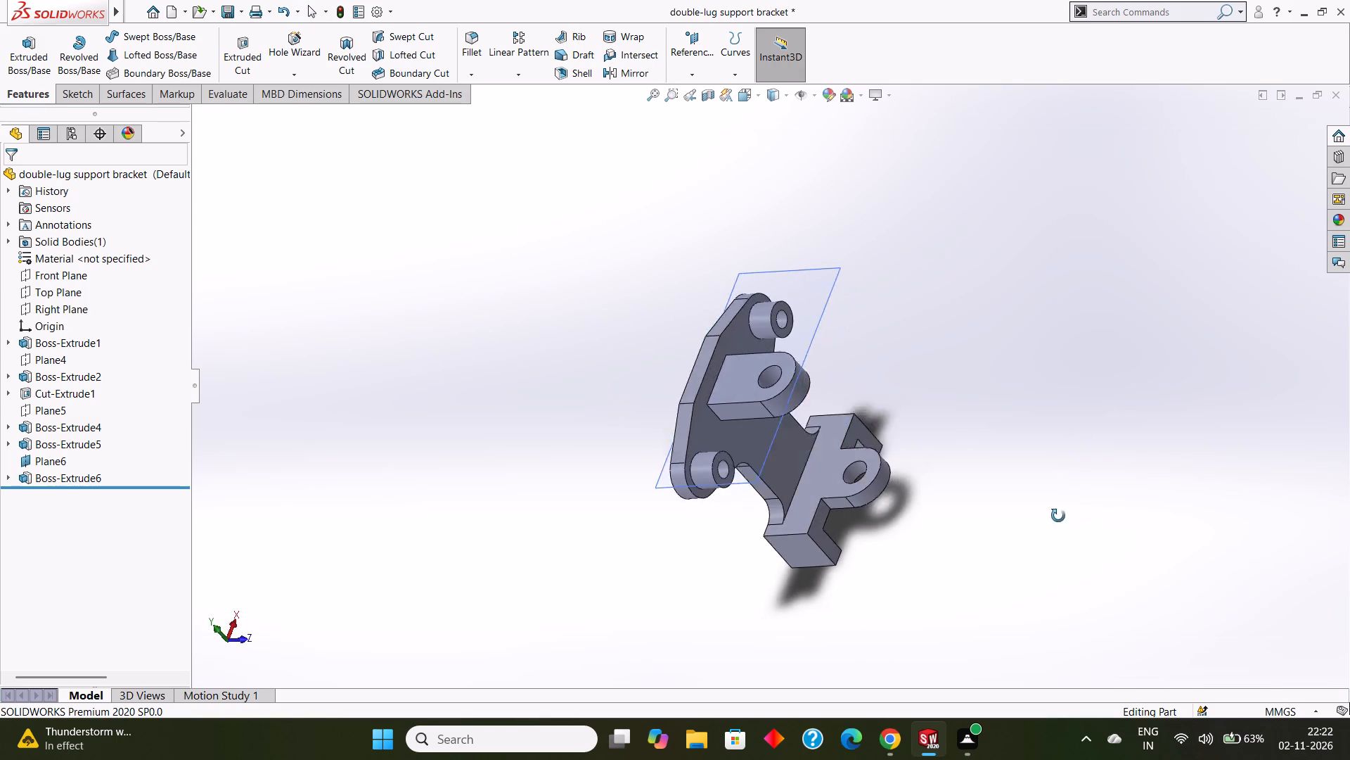
{"action": "middle_click_drag", "start_coordinate": [1058, 516], "coordinate": [1066, 502]}
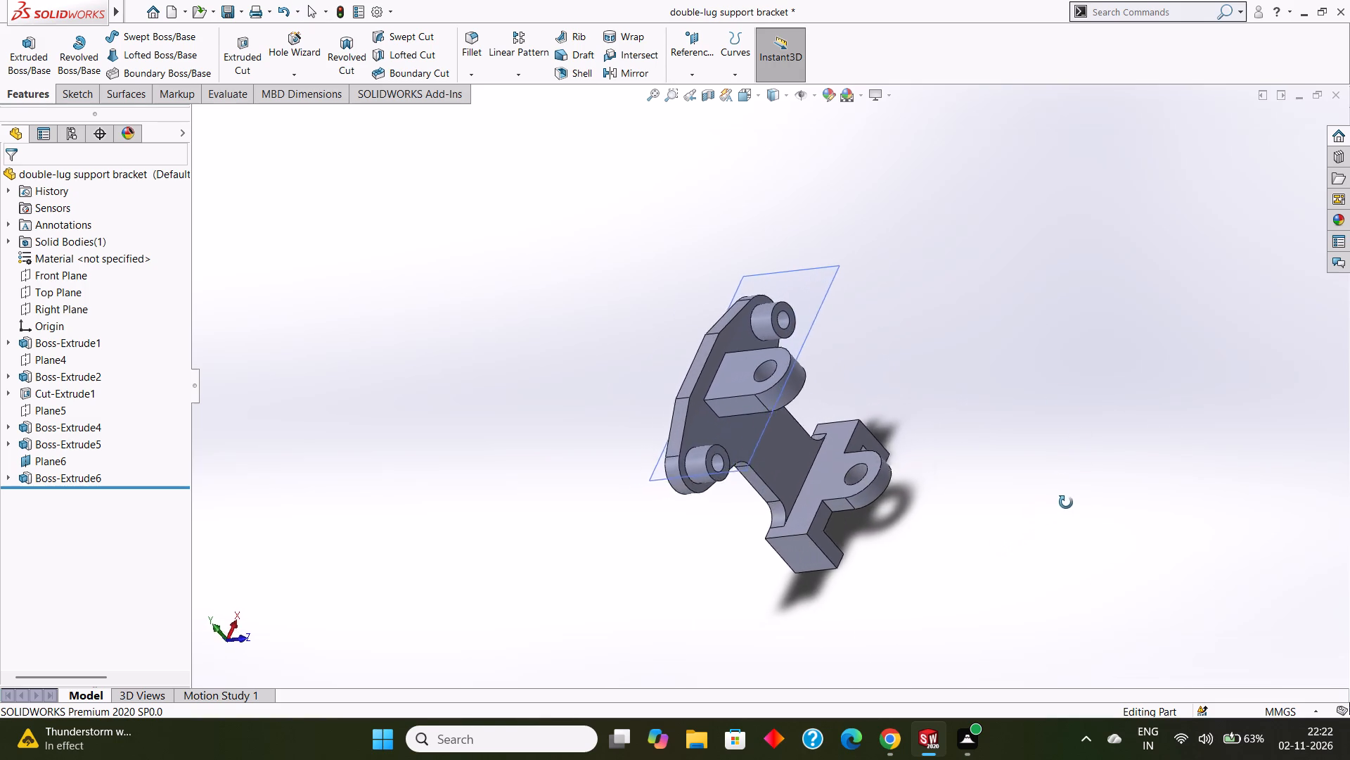
{"action": "middle_click_drag", "start_coordinate": [1066, 502], "coordinate": [1093, 501]}
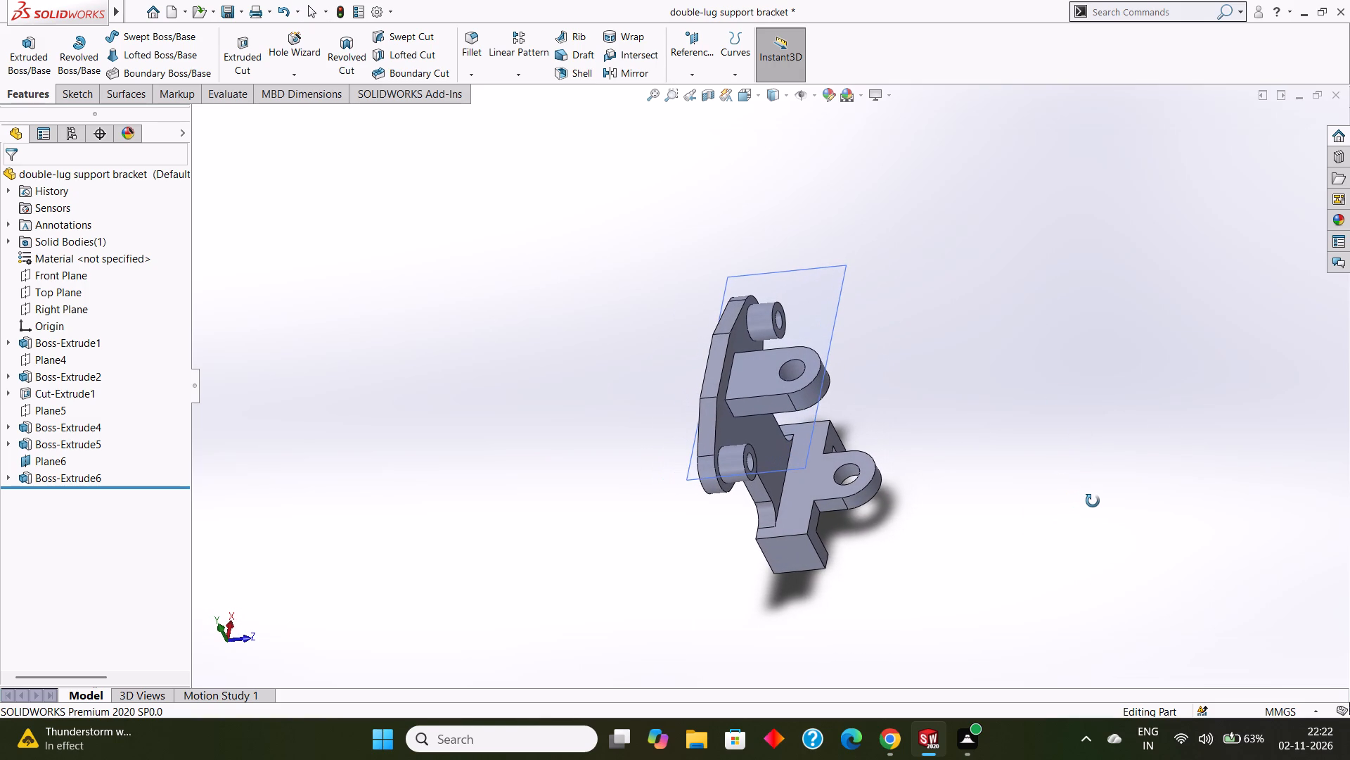
{"action": "middle_click_drag", "start_coordinate": [1093, 501], "coordinate": [1034, 481]}
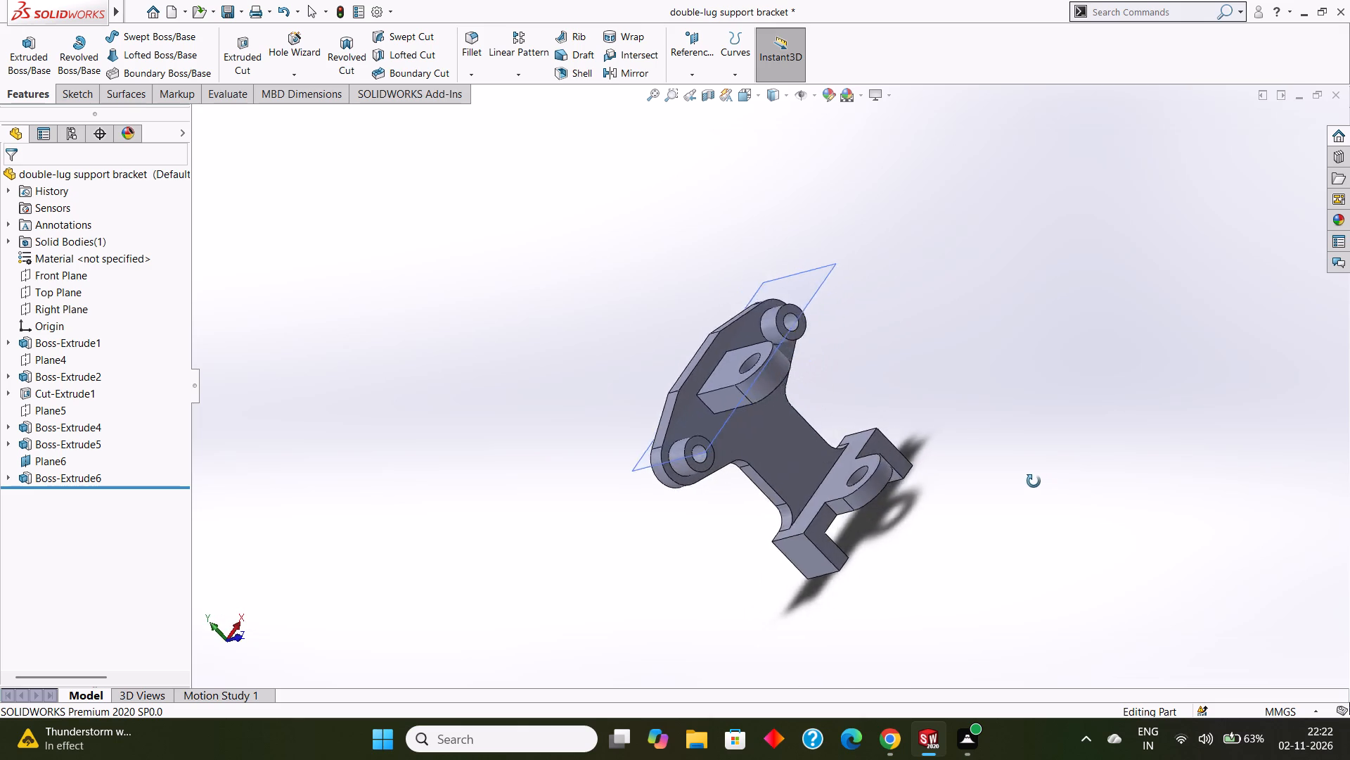
{"action": "middle_click_drag", "start_coordinate": [1034, 481], "coordinate": [1022, 561]}
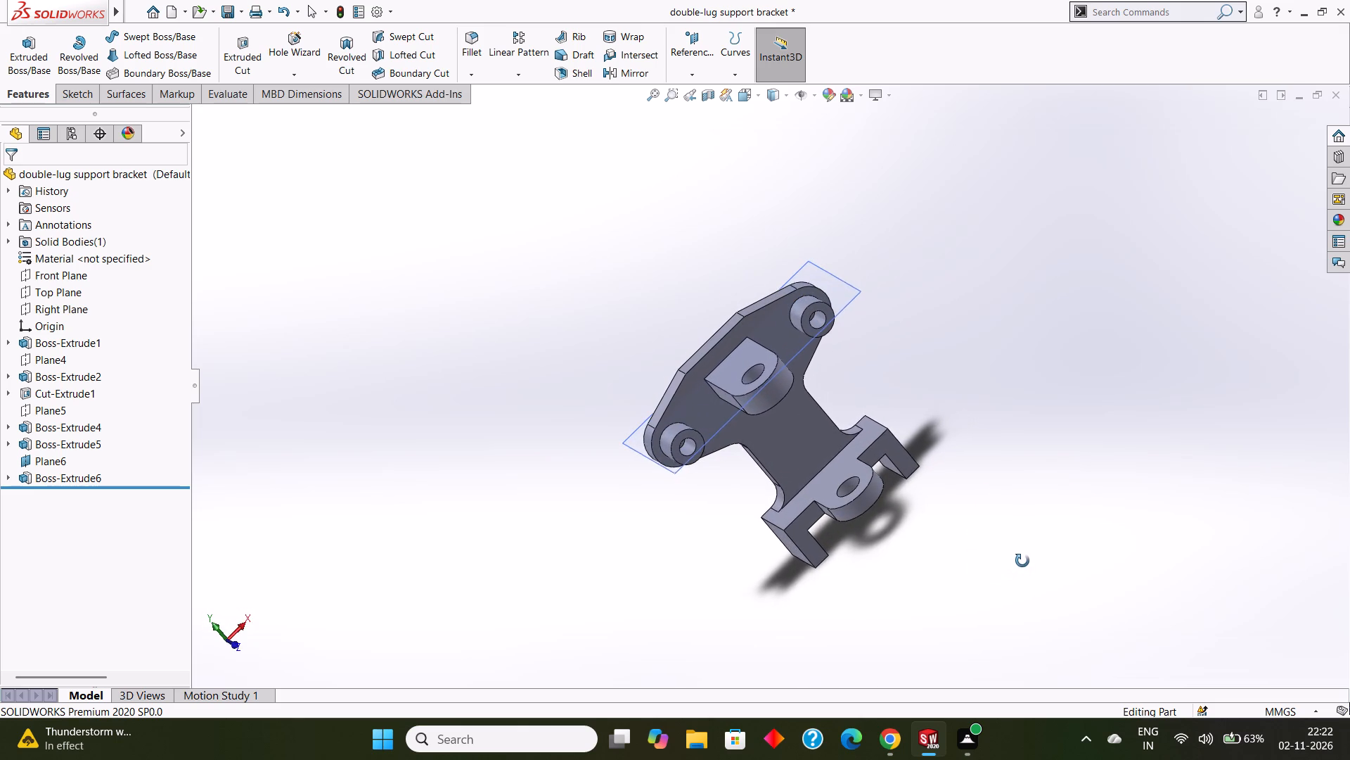
{"action": "middle_click_drag", "start_coordinate": [1022, 561], "coordinate": [1001, 538]}
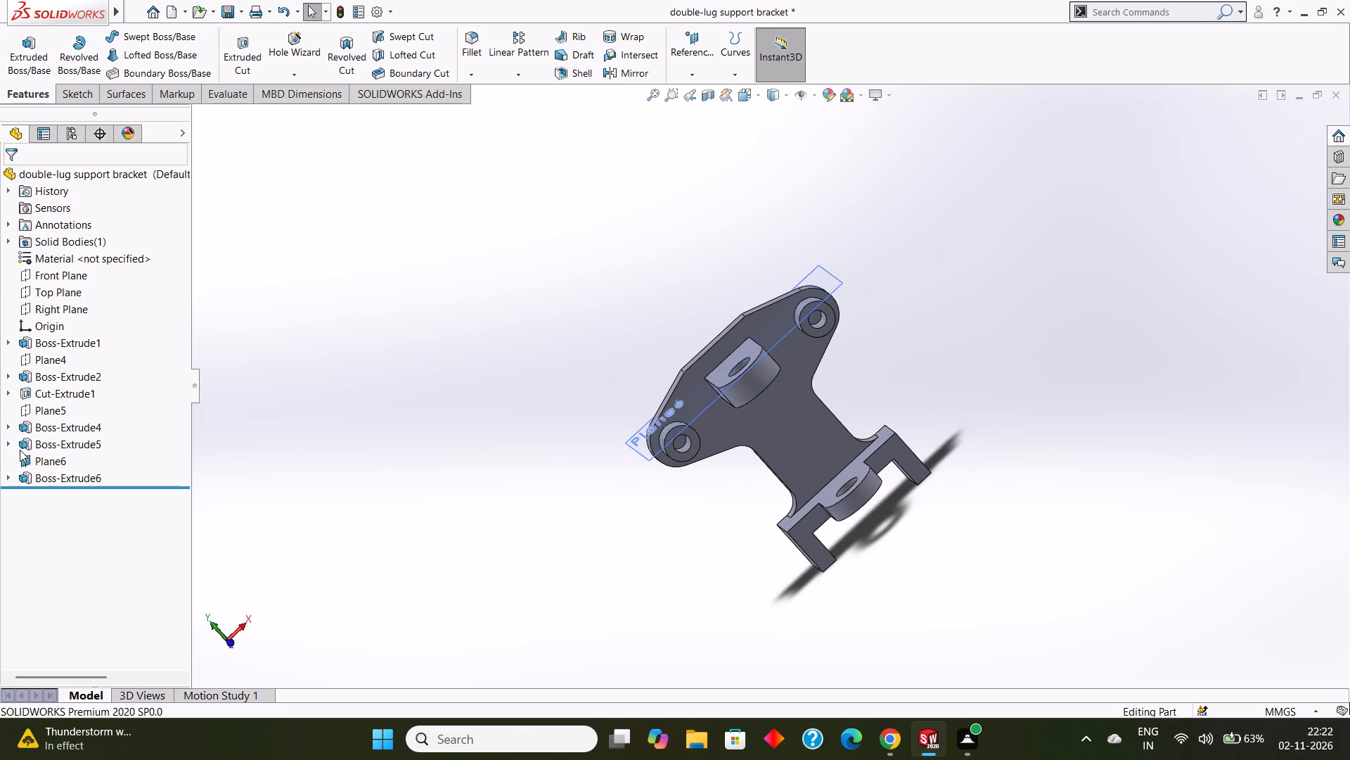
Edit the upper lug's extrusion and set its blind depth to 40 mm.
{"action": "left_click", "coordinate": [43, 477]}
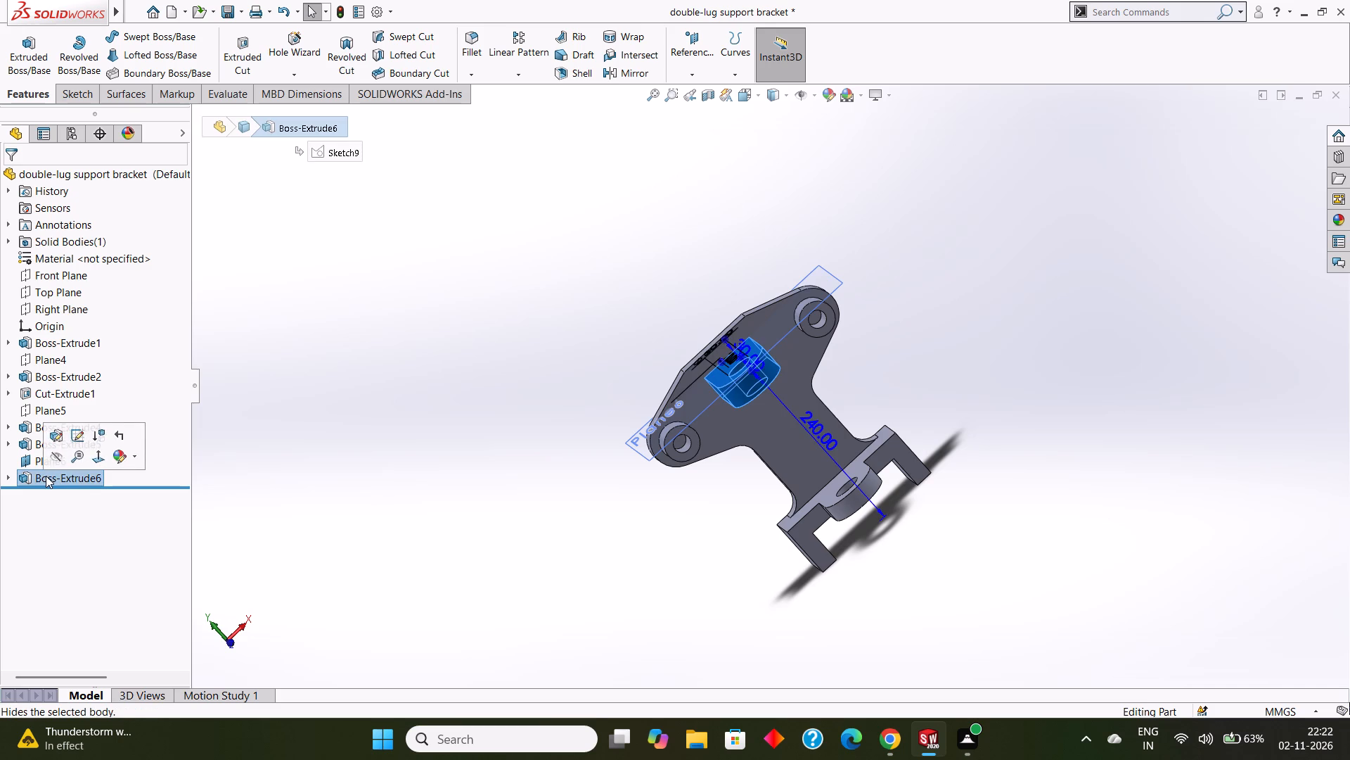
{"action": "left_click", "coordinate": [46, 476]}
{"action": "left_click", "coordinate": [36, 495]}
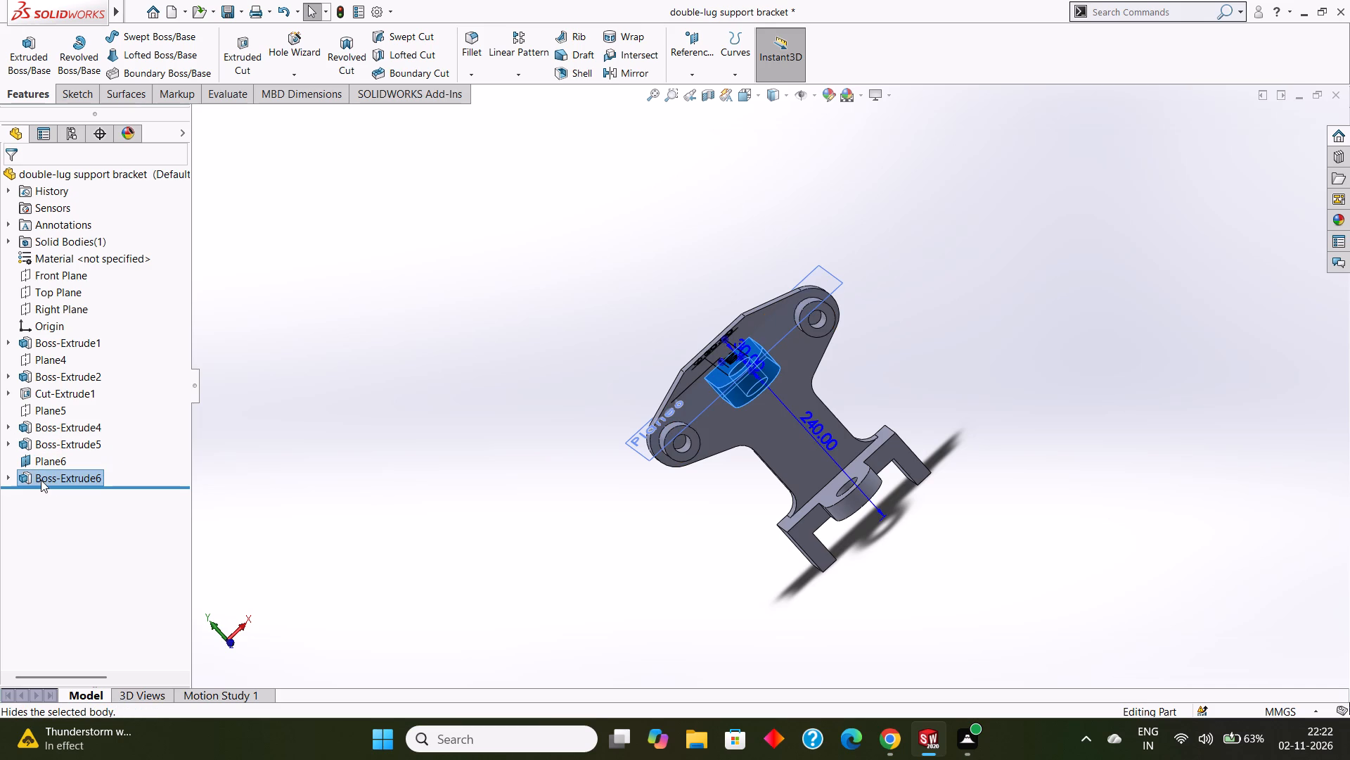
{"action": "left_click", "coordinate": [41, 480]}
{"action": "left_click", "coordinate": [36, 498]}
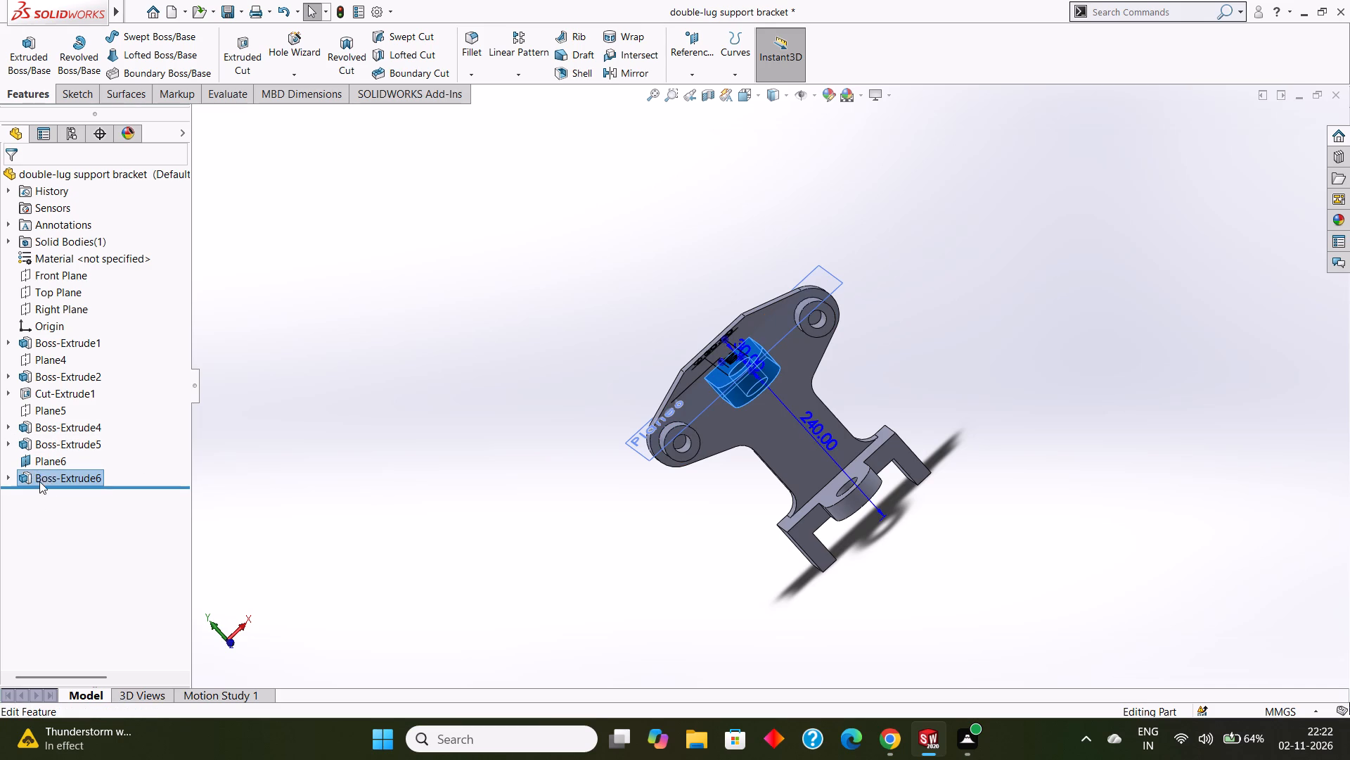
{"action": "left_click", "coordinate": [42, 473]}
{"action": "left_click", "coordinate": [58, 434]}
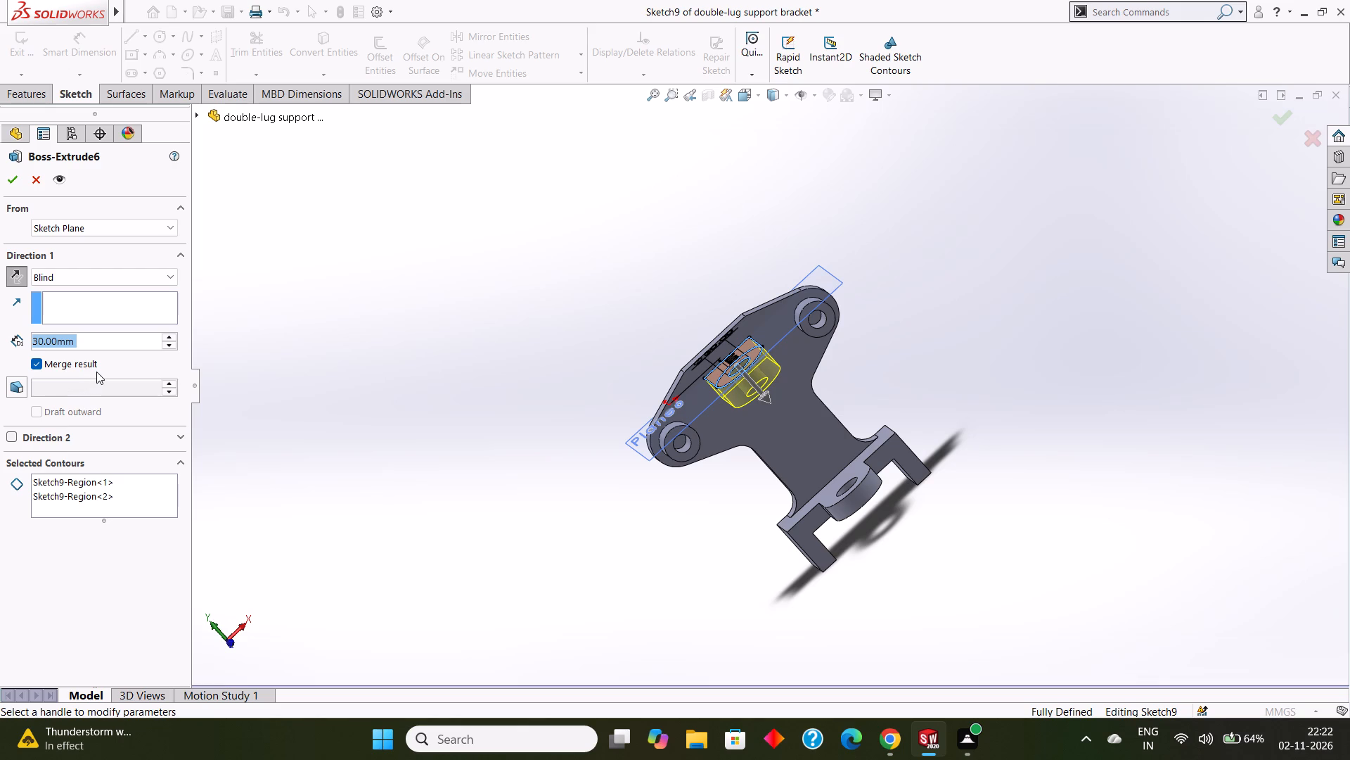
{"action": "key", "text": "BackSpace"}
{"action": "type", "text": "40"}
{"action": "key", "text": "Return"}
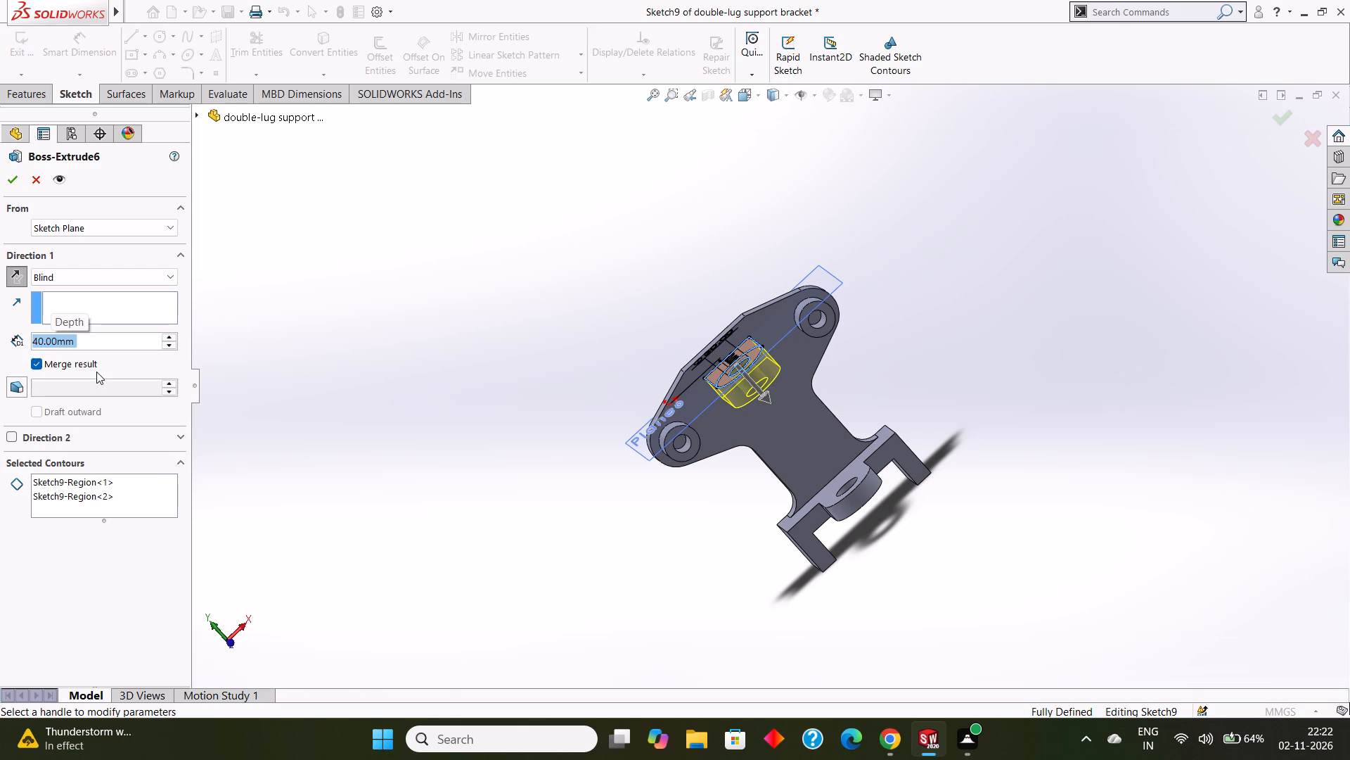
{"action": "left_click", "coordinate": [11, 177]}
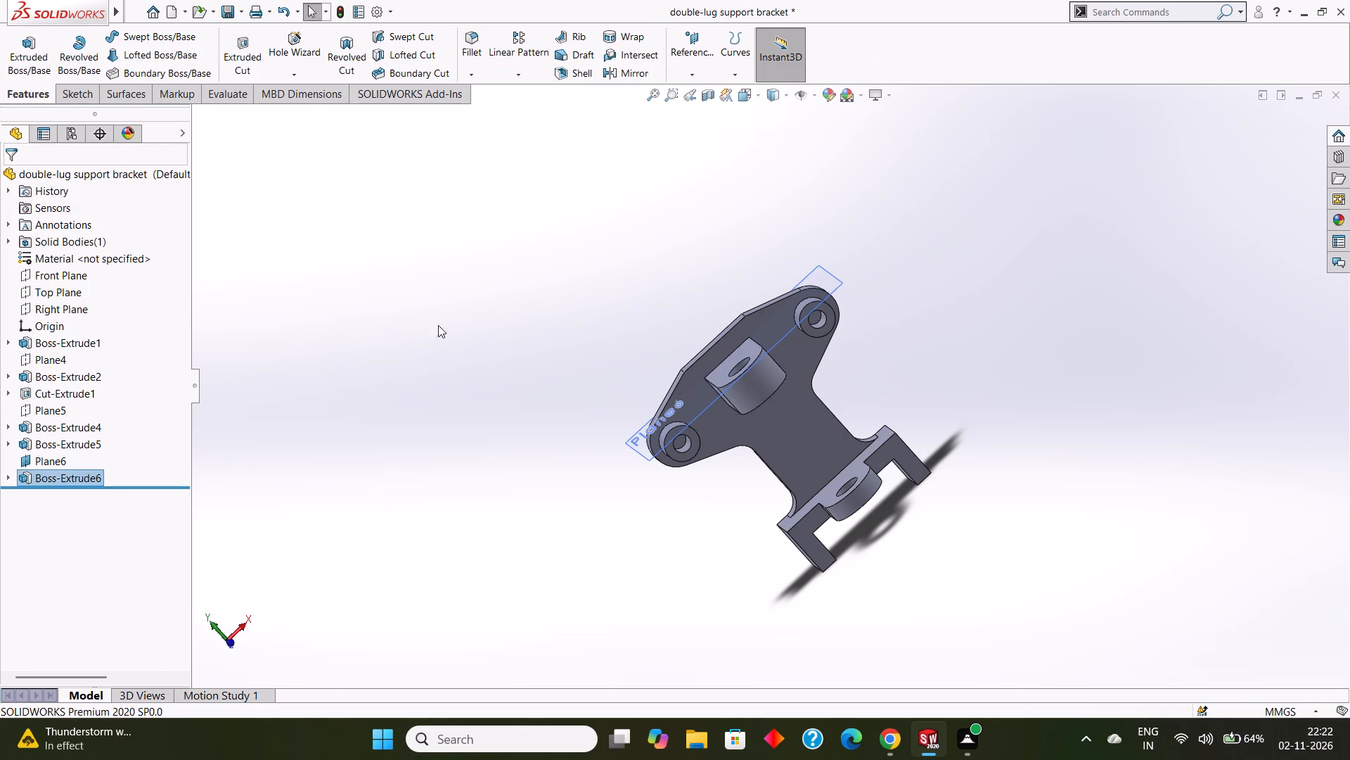
Hide the reference plane running through the top of the upper lug.
{"action": "left_click", "coordinate": [454, 331]}
{"action": "middle_click_drag", "start_coordinate": [462, 331], "coordinate": [373, 326]}
{"action": "middle_click_drag", "start_coordinate": [941, 297], "coordinate": [997, 338]}
{"action": "middle_click_drag", "start_coordinate": [906, 306], "coordinate": [972, 352]}
{"action": "scroll", "coordinate": [977, 356], "scroll_direction": "down", "scroll_amount": 1}
{"action": "right_click", "coordinate": [821, 267]}
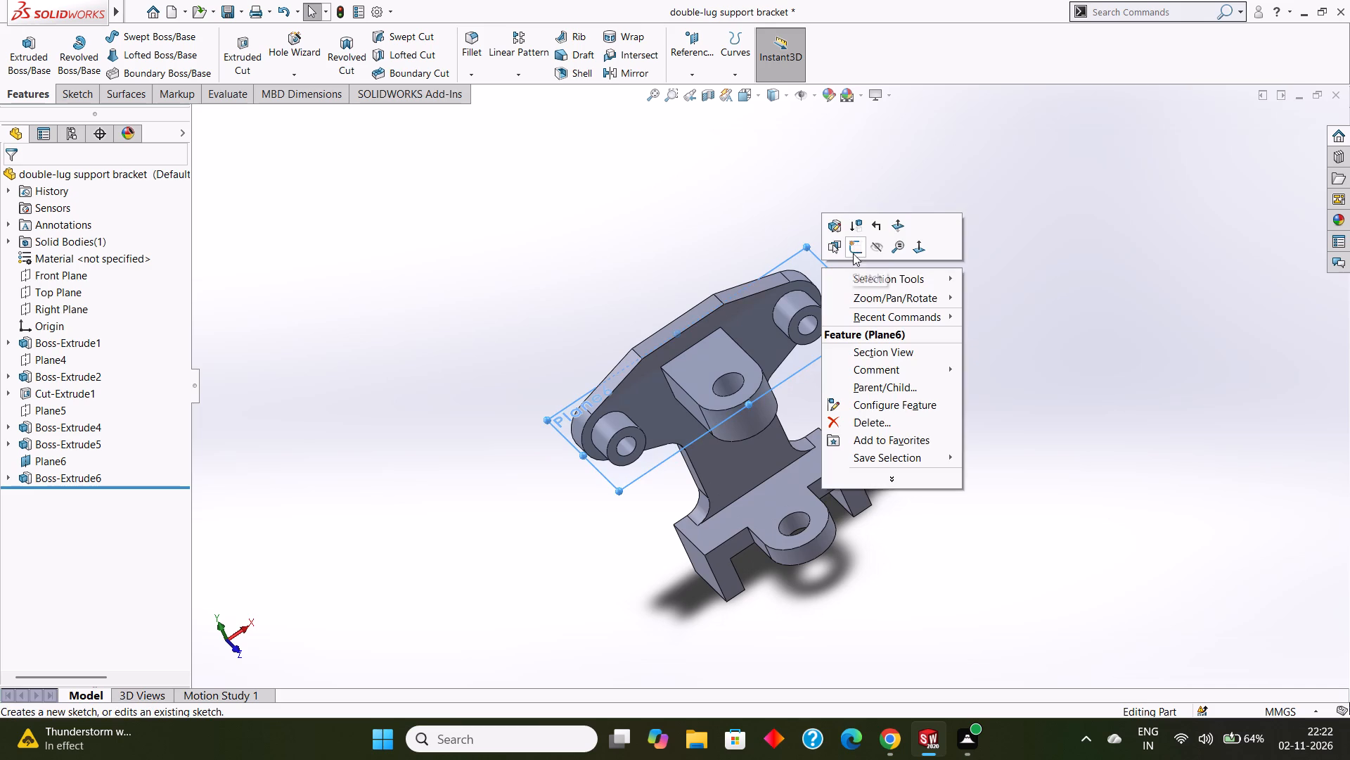
{"action": "left_click", "coordinate": [870, 244]}
Examine the bracket face-on to the back plate and from tilted angles, checking where the upper lug meets the plate.
{"action": "left_click", "coordinate": [731, 464]}
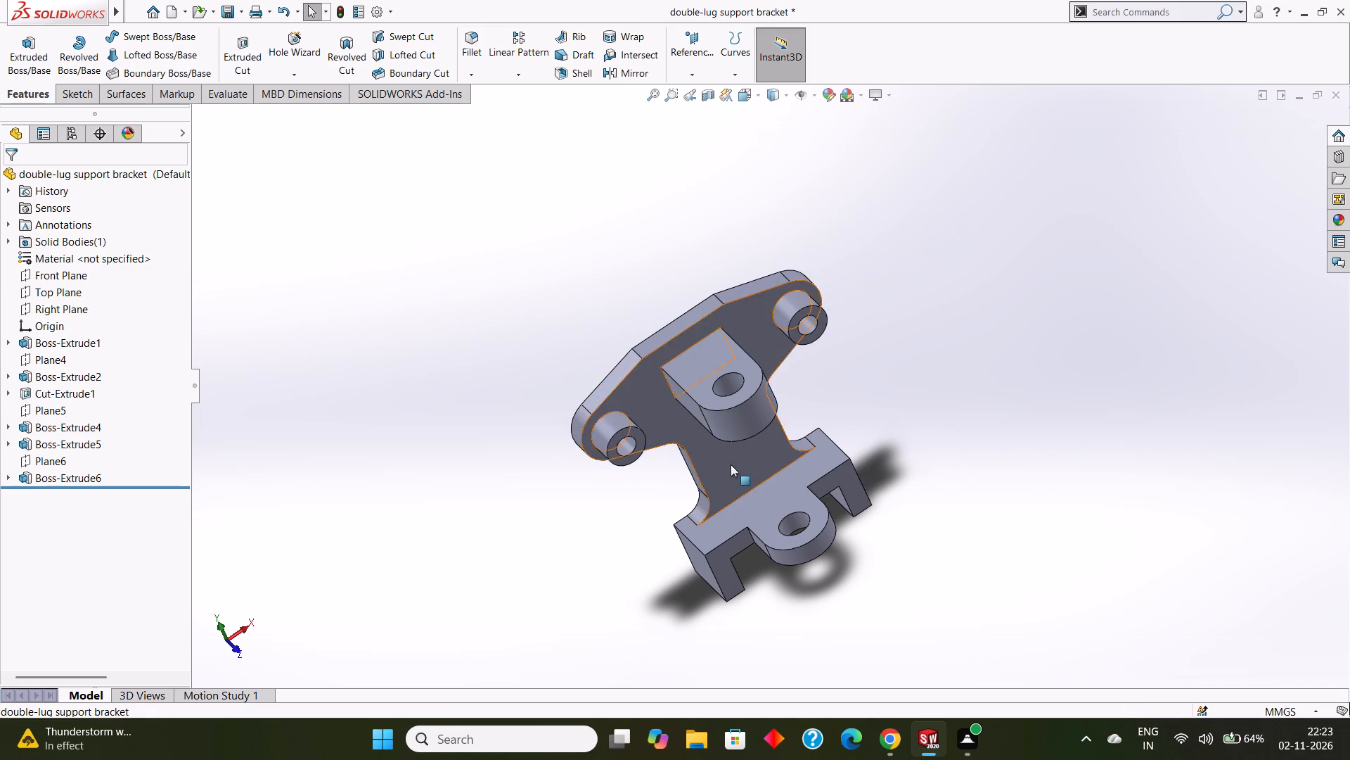
{"action": "key", "text": "ctrl+8"}
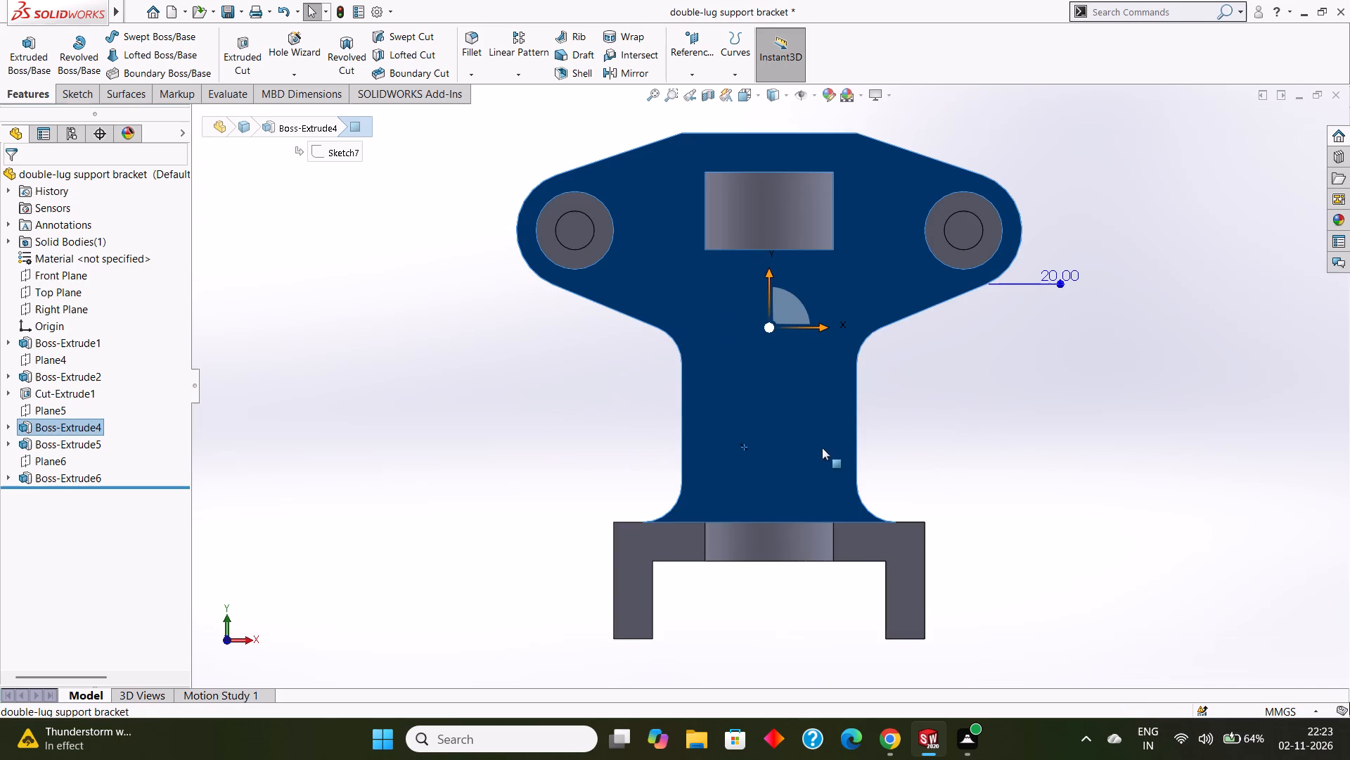
{"action": "left_click", "coordinate": [1015, 445]}
{"action": "middle_click_drag", "start_coordinate": [1015, 445], "coordinate": [1024, 473]}
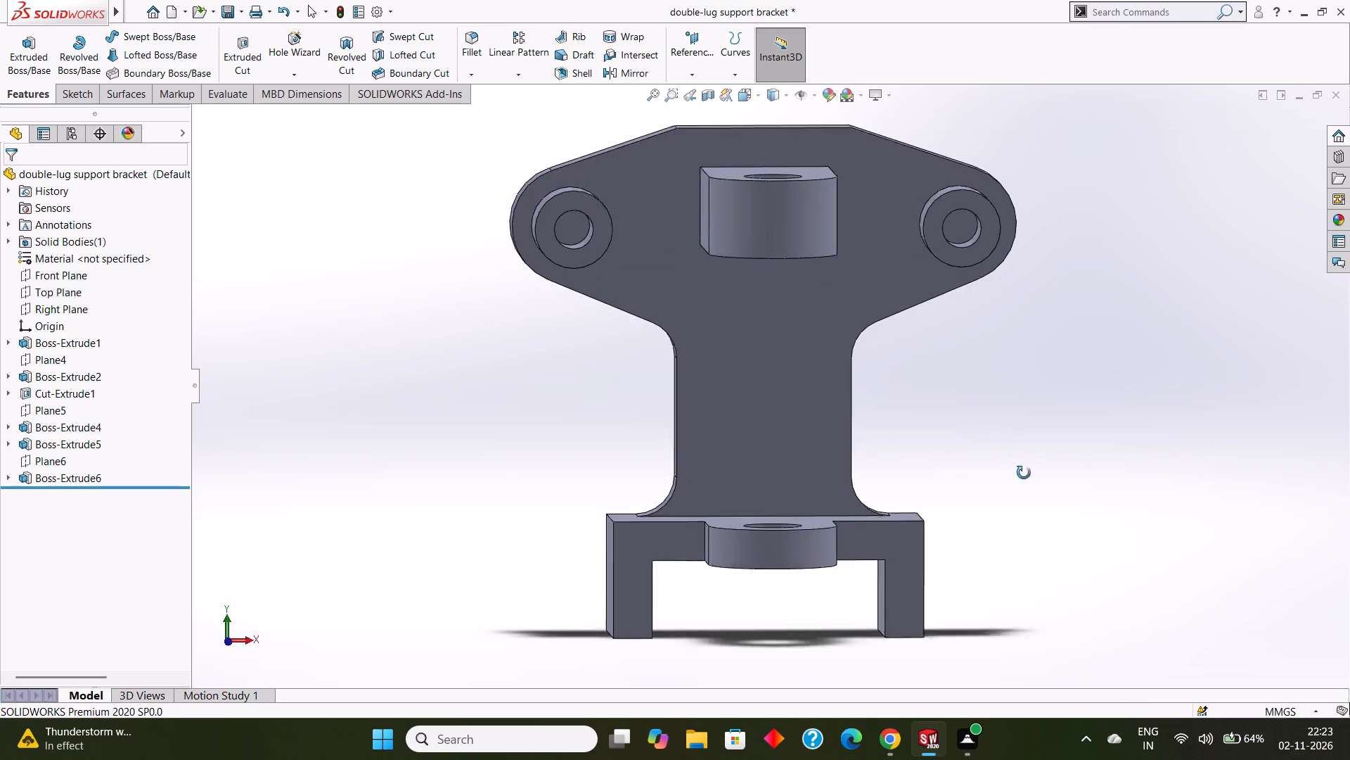
{"action": "middle_click_drag", "start_coordinate": [1024, 473], "coordinate": [1029, 507]}
{"action": "middle_click_drag", "start_coordinate": [1039, 467], "coordinate": [1041, 476]}
{"action": "middle_click_drag", "start_coordinate": [1031, 429], "coordinate": [1034, 443]}
{"action": "middle_click_drag", "start_coordinate": [1025, 419], "coordinate": [1029, 433]}
{"action": "middle_click_drag", "start_coordinate": [1029, 429], "coordinate": [1032, 439]}
{"action": "middle_click_drag", "start_coordinate": [1029, 419], "coordinate": [1033, 431]}
{"action": "middle_click", "coordinate": [1033, 431]}
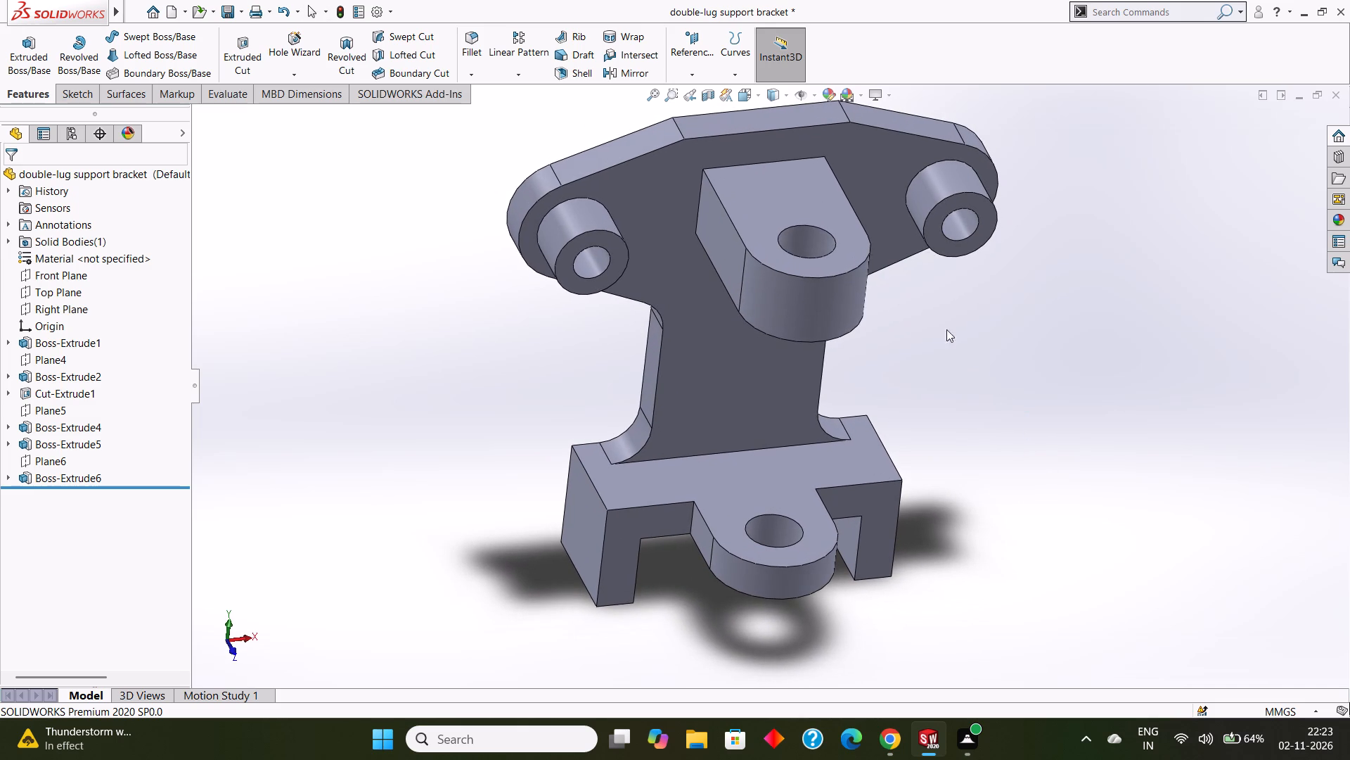
{"action": "middle_click_drag", "start_coordinate": [738, 208], "coordinate": [732, 187]}
{"action": "middle_click_drag", "start_coordinate": [748, 203], "coordinate": [747, 190]}
{"action": "middle_click_drag", "start_coordinate": [772, 220], "coordinate": [769, 208]}
{"action": "middle_click", "coordinate": [778, 221]}
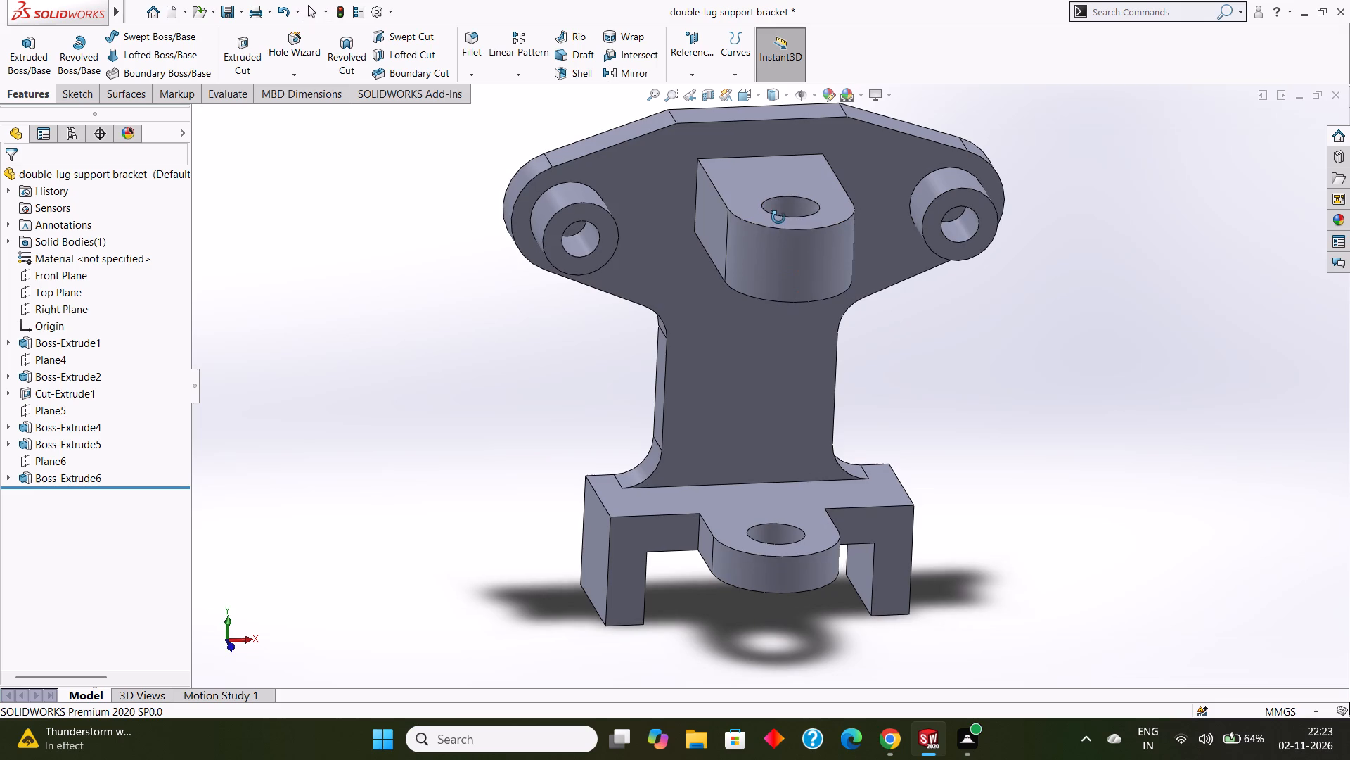
{"action": "middle_click_drag", "start_coordinate": [783, 231], "coordinate": [783, 224]}
{"action": "middle_click_drag", "start_coordinate": [783, 224], "coordinate": [790, 237]}
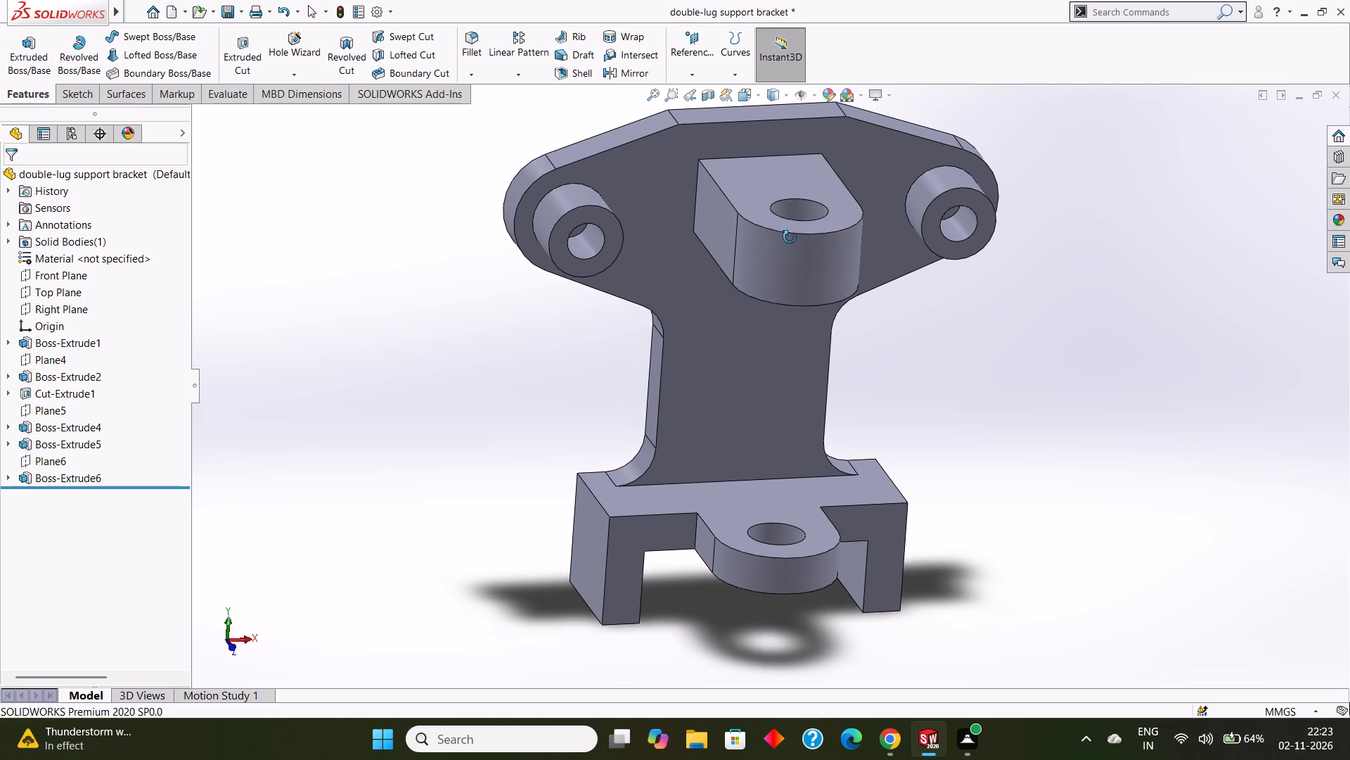
{"action": "middle_click_drag", "start_coordinate": [790, 237], "coordinate": [791, 239]}
{"action": "middle_click", "coordinate": [746, 173]}
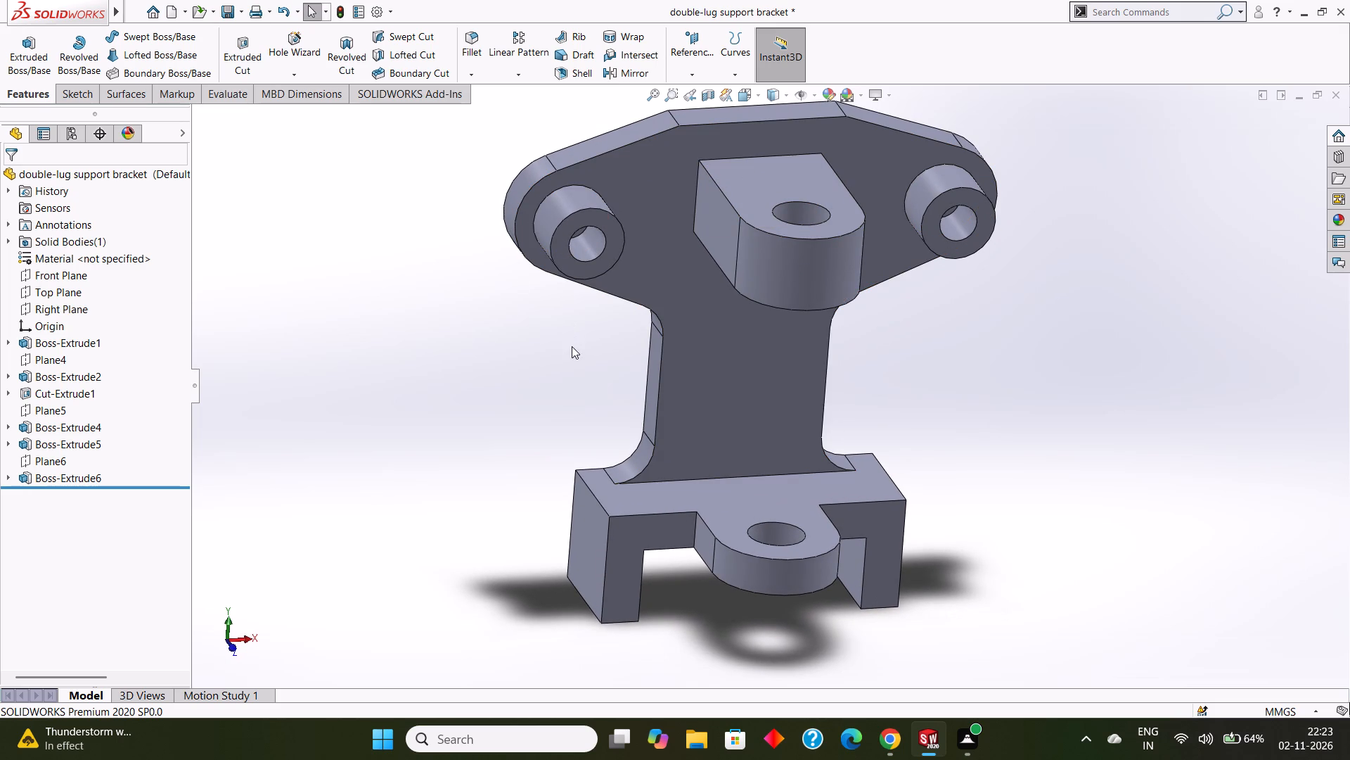
Undo the upper lug's depth change and extrusion, going back to editing its profile sketch.
{"action": "key", "text": "ctrl+z"}
{"action": "key", "text": "ctrl+z"}
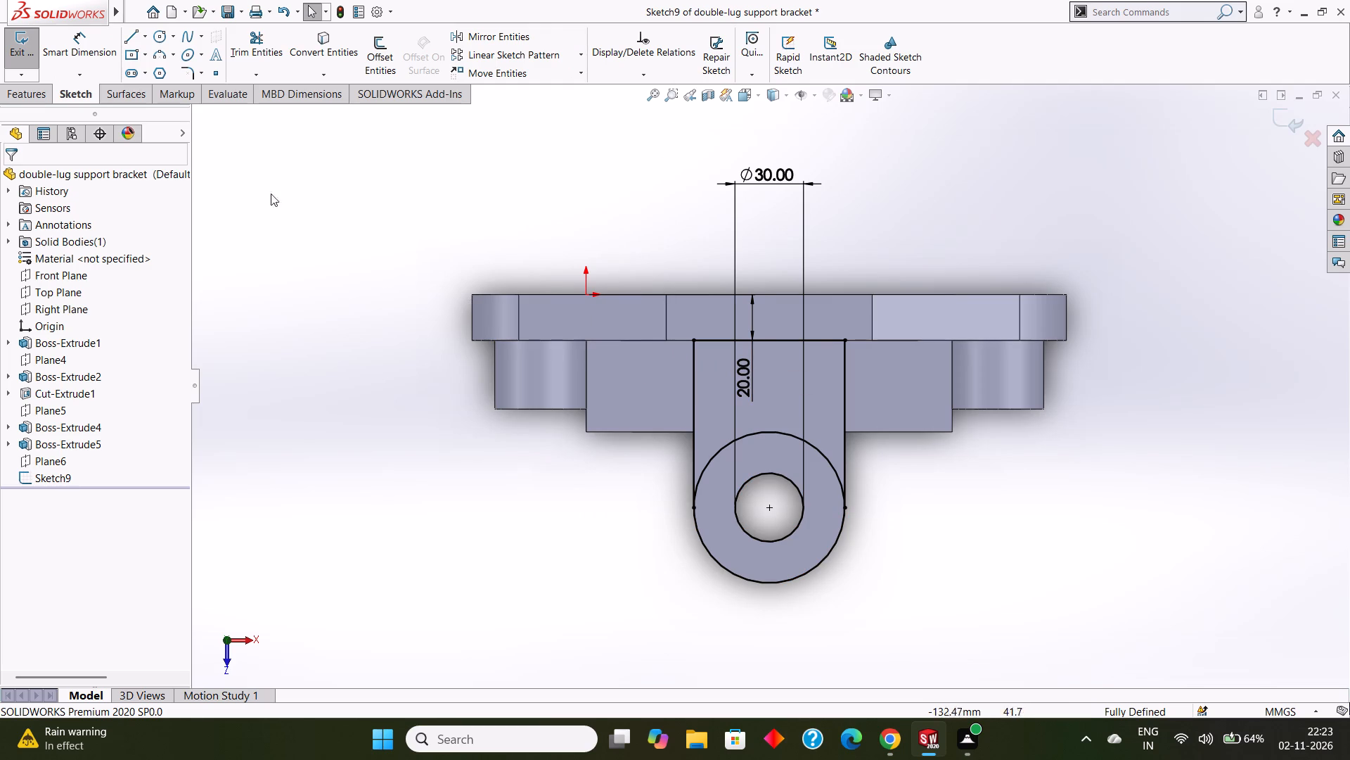
Round the two corners of the lug profile's back line with 10 mm sketch fillets.
{"action": "left_click", "coordinate": [204, 71]}
{"action": "left_click", "coordinate": [215, 88]}
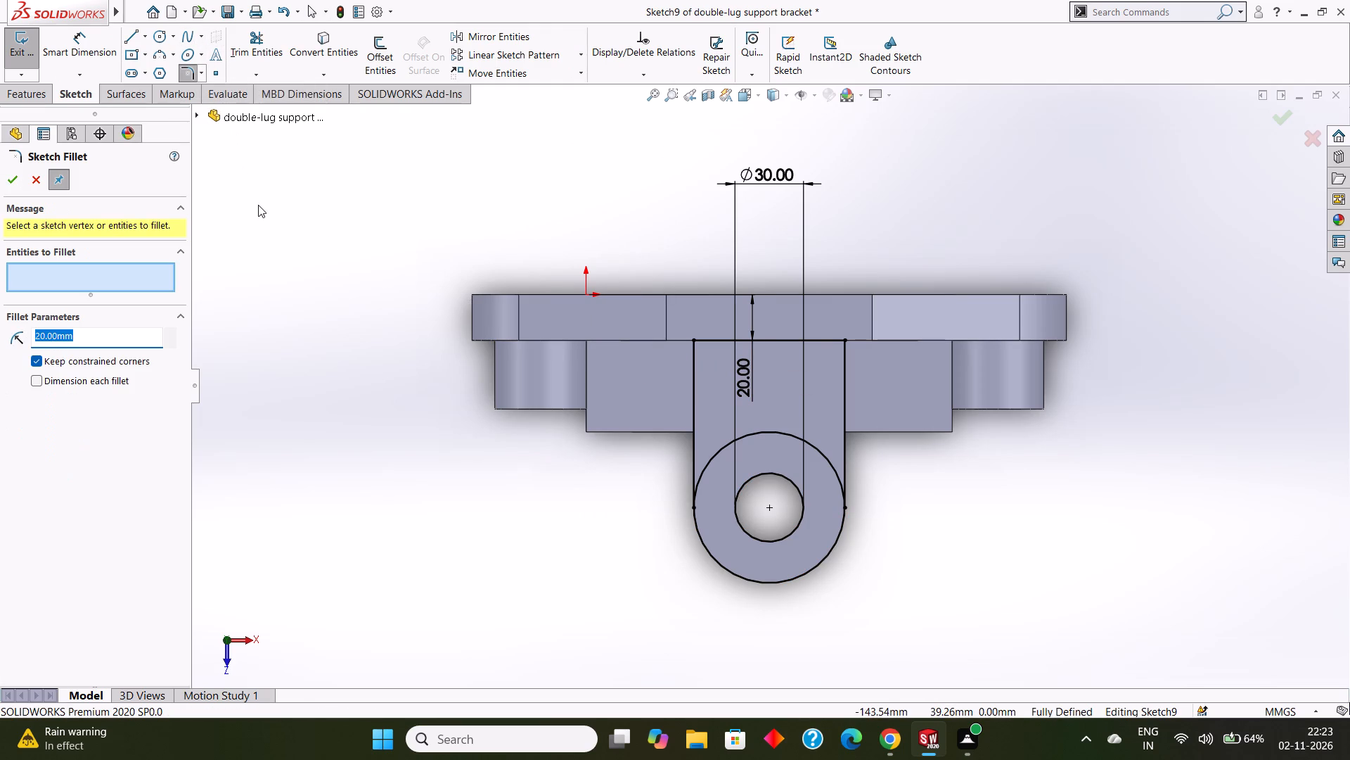
{"action": "key", "text": "BackSpace"}
{"action": "type", "text": "10"}
{"action": "key", "text": "Return"}
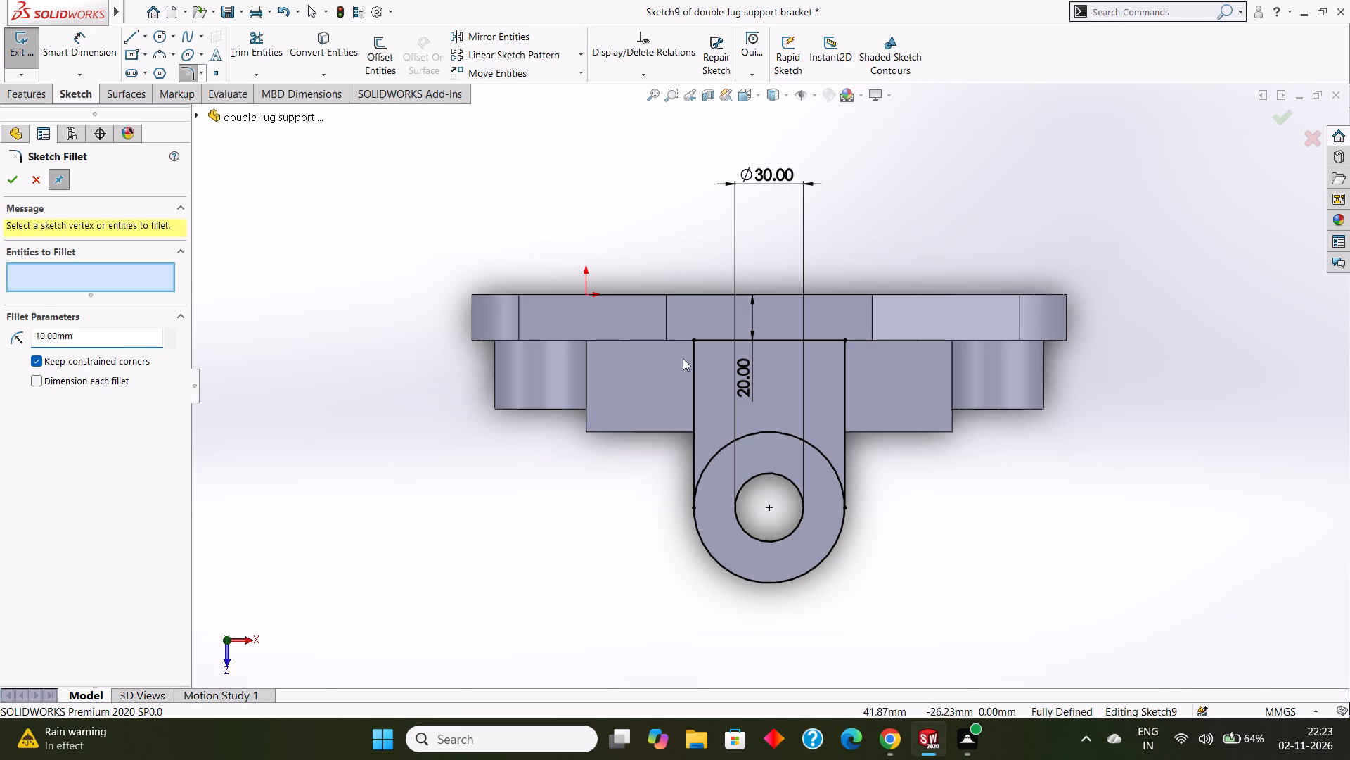
{"action": "left_click", "coordinate": [694, 367]}
{"action": "left_click", "coordinate": [707, 342]}
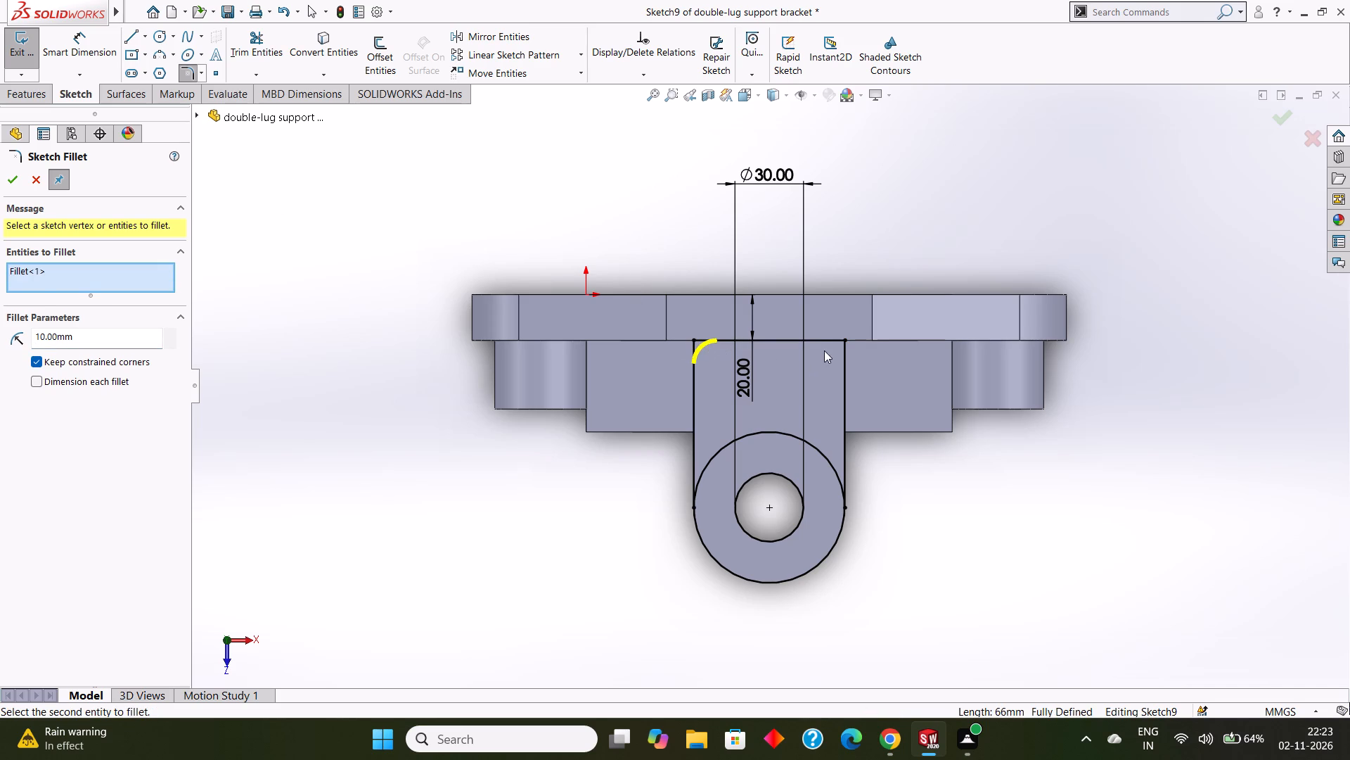
{"action": "left_click", "coordinate": [828, 343]}
{"action": "left_click", "coordinate": [844, 357]}
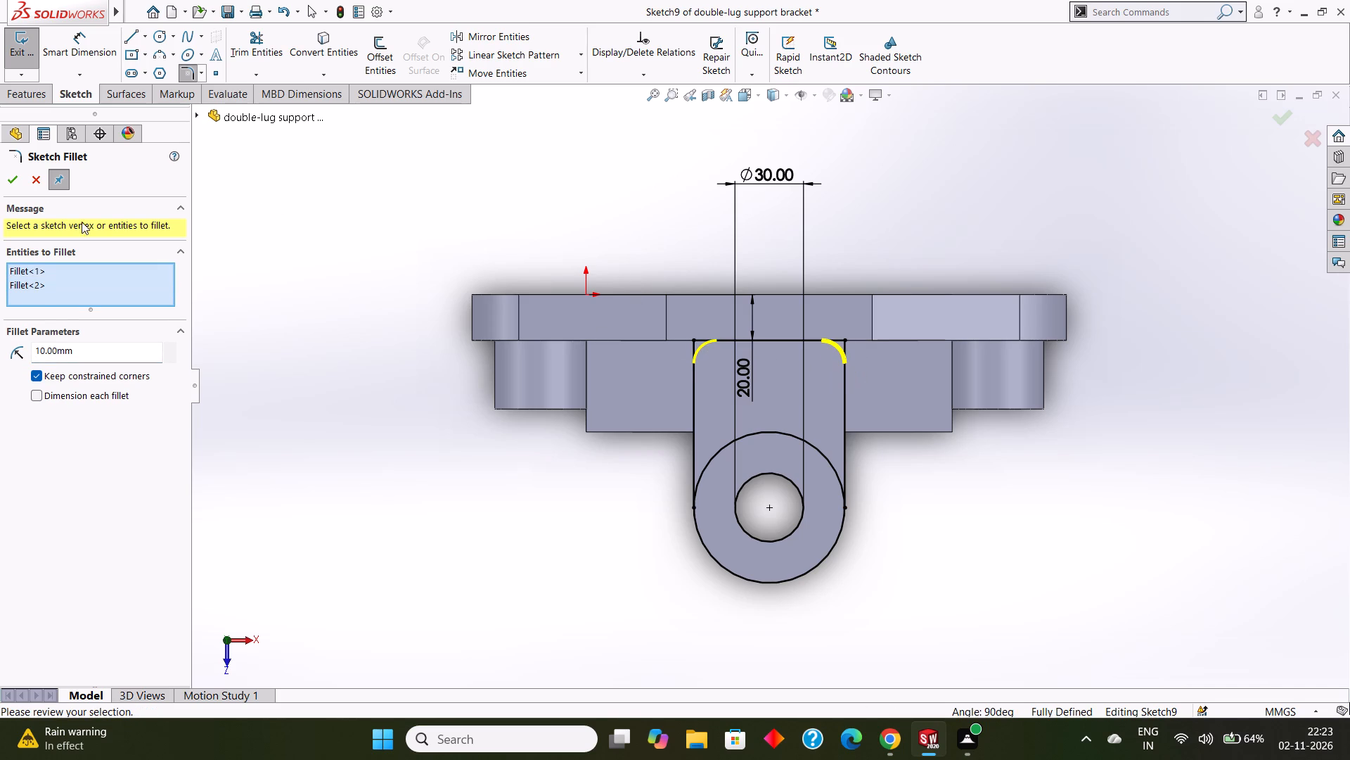
{"action": "left_click", "coordinate": [17, 177]}
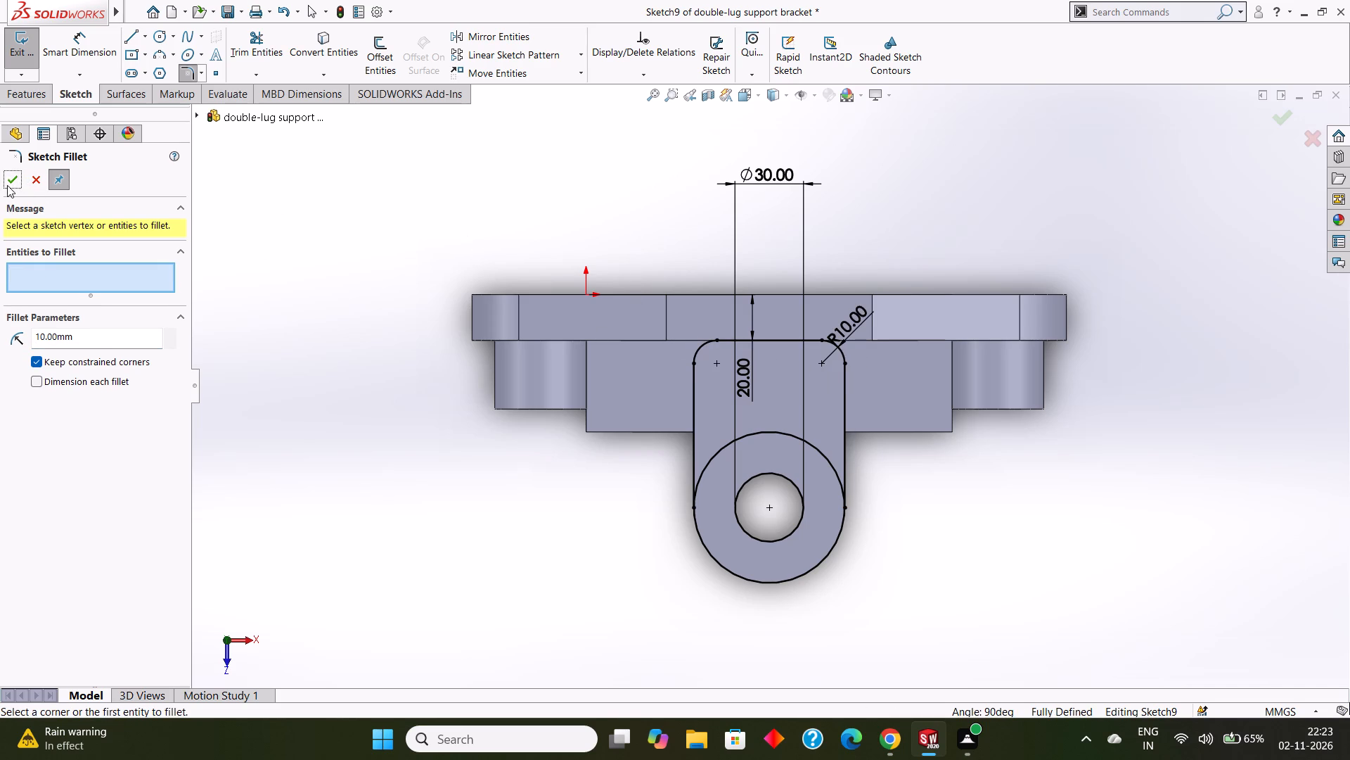
{"action": "left_click", "coordinate": [11, 175]}
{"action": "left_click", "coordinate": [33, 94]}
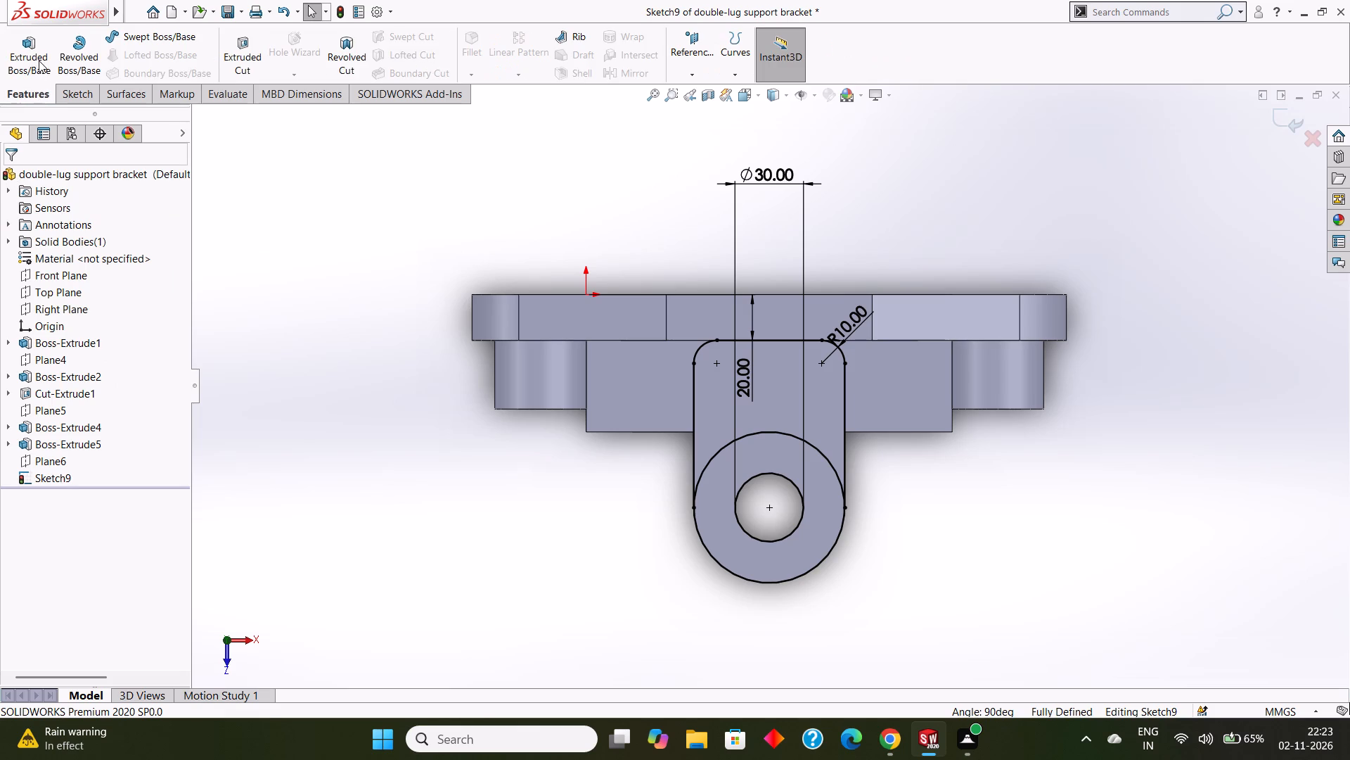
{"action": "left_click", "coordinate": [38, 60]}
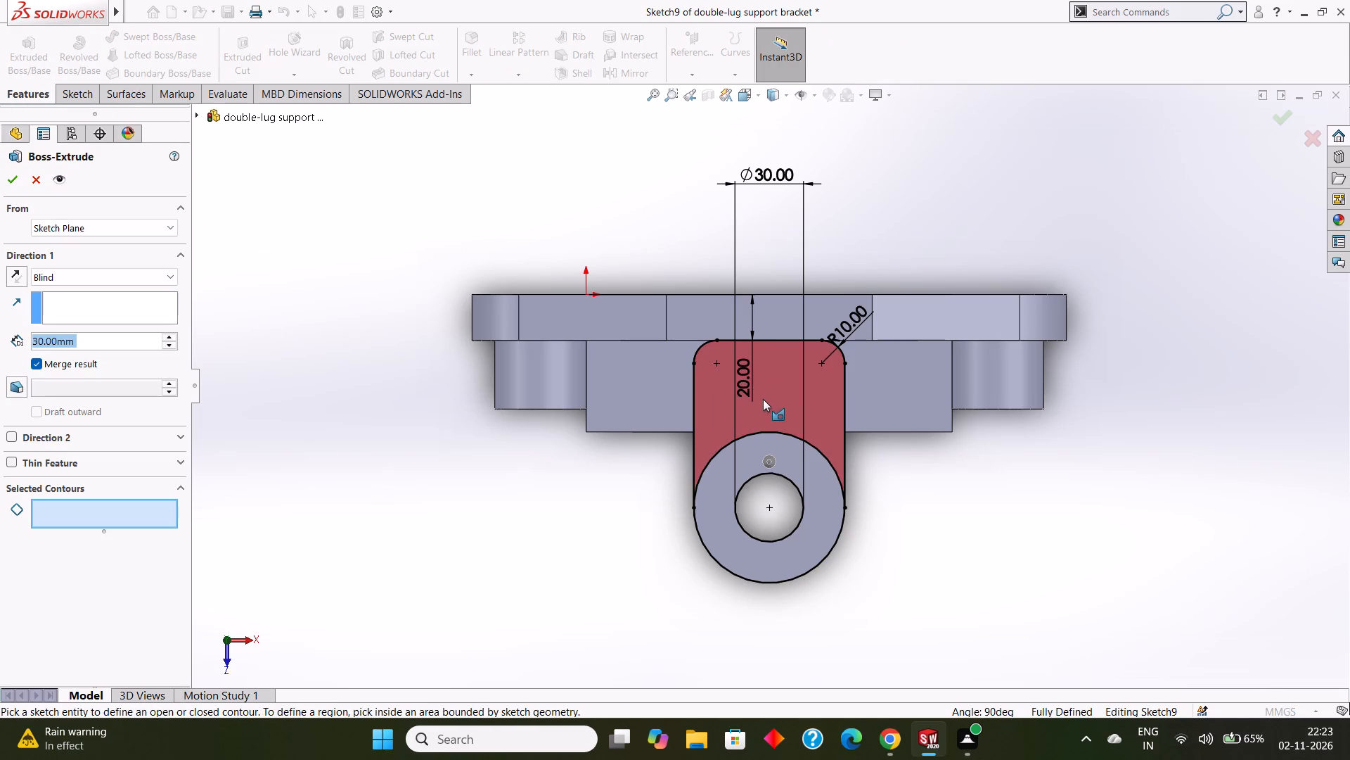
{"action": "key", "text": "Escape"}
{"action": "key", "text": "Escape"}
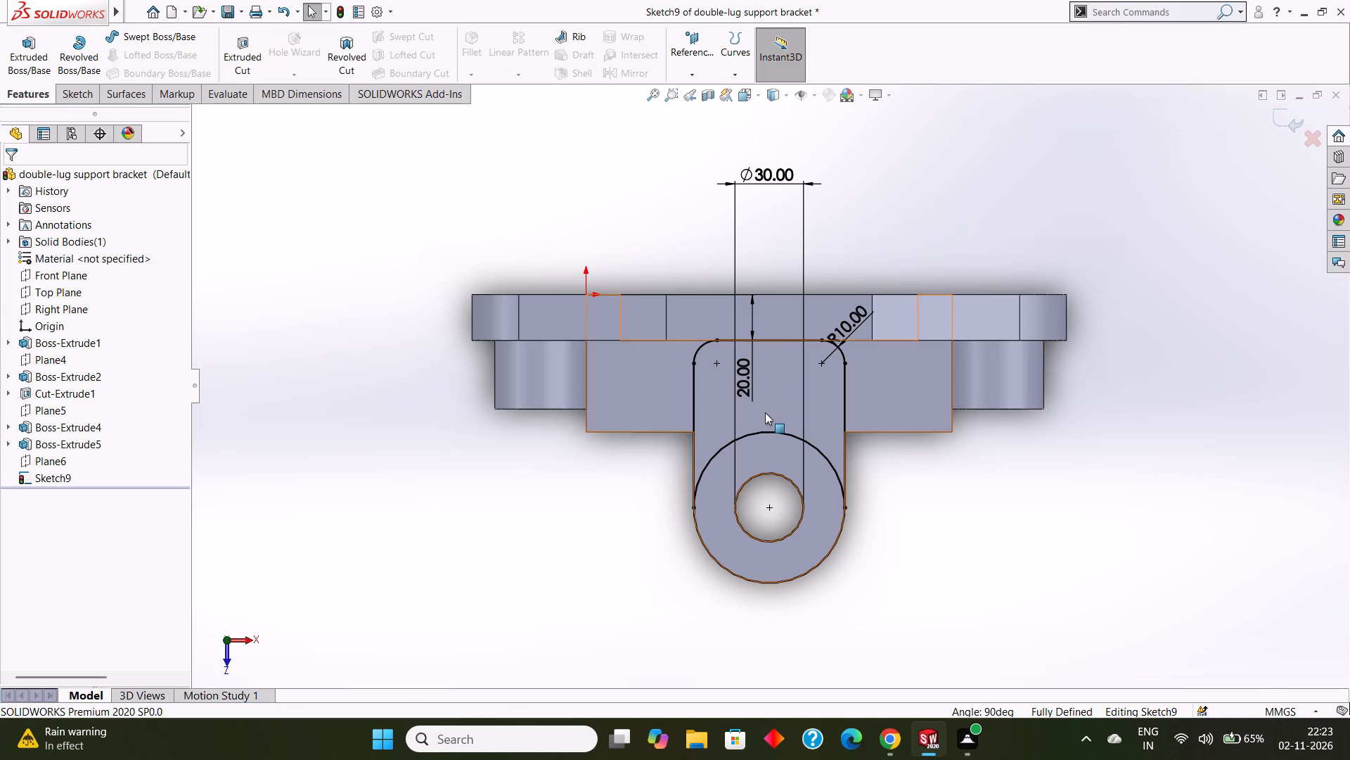
Trim away the inner half of the outer circle so the lug profile becomes one closed outline around the hole.
{"action": "left_click", "coordinate": [89, 91]}
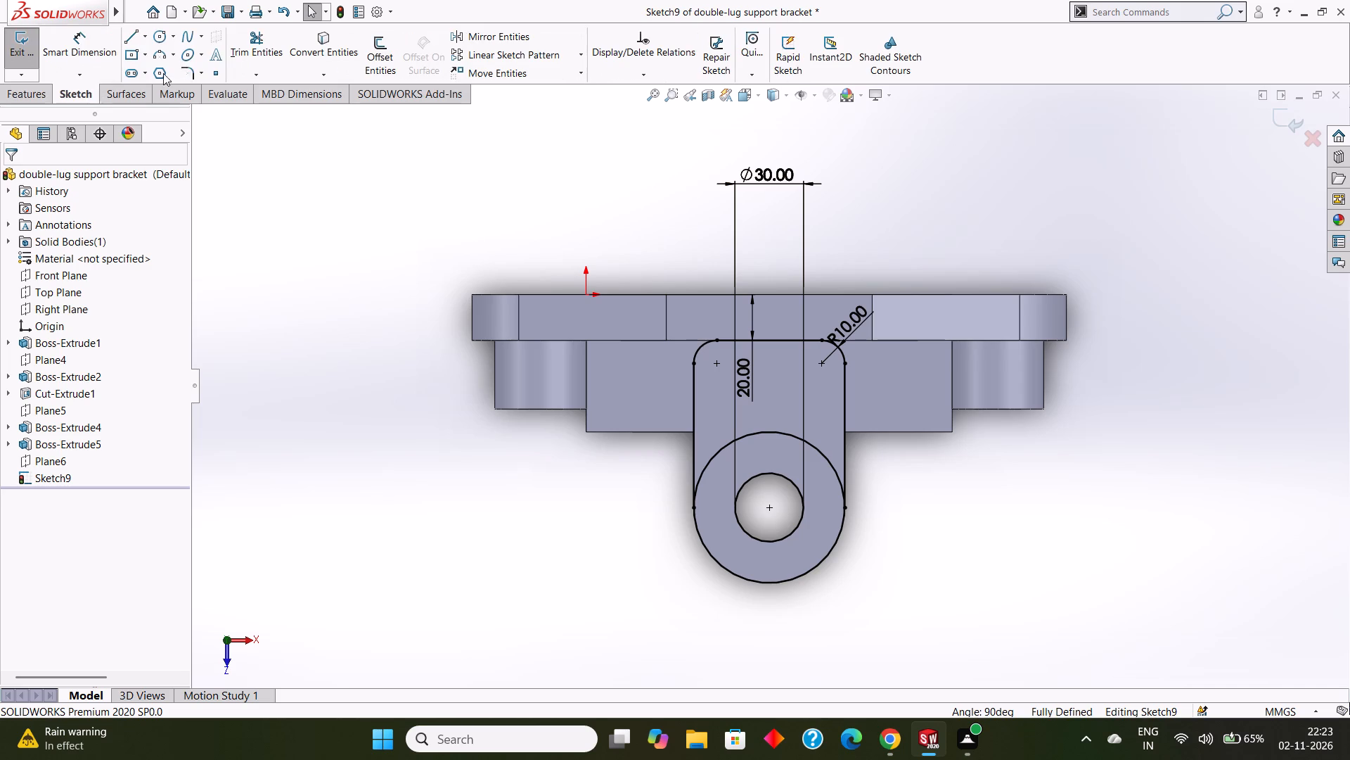
{"action": "left_click", "coordinate": [241, 47]}
{"action": "left_click", "coordinate": [715, 455]}
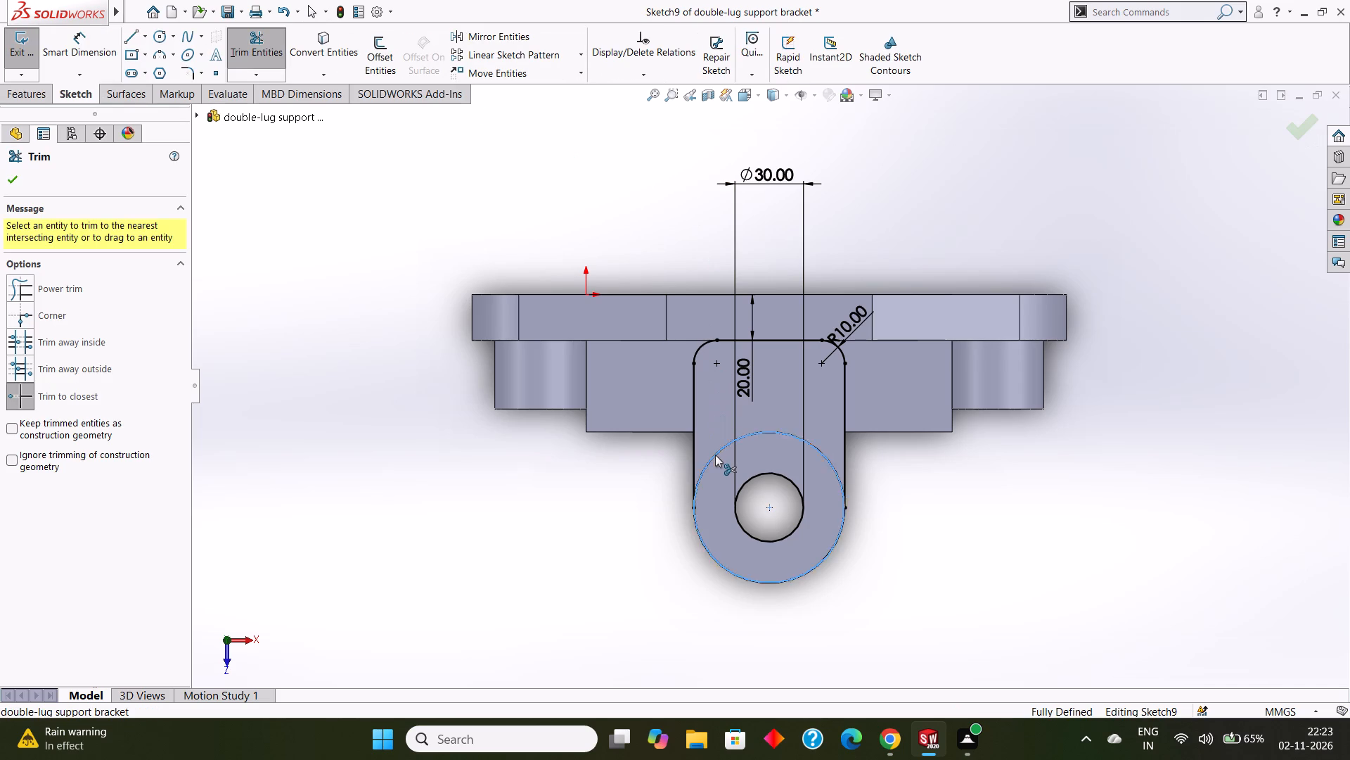
{"action": "left_click", "coordinate": [19, 179]}
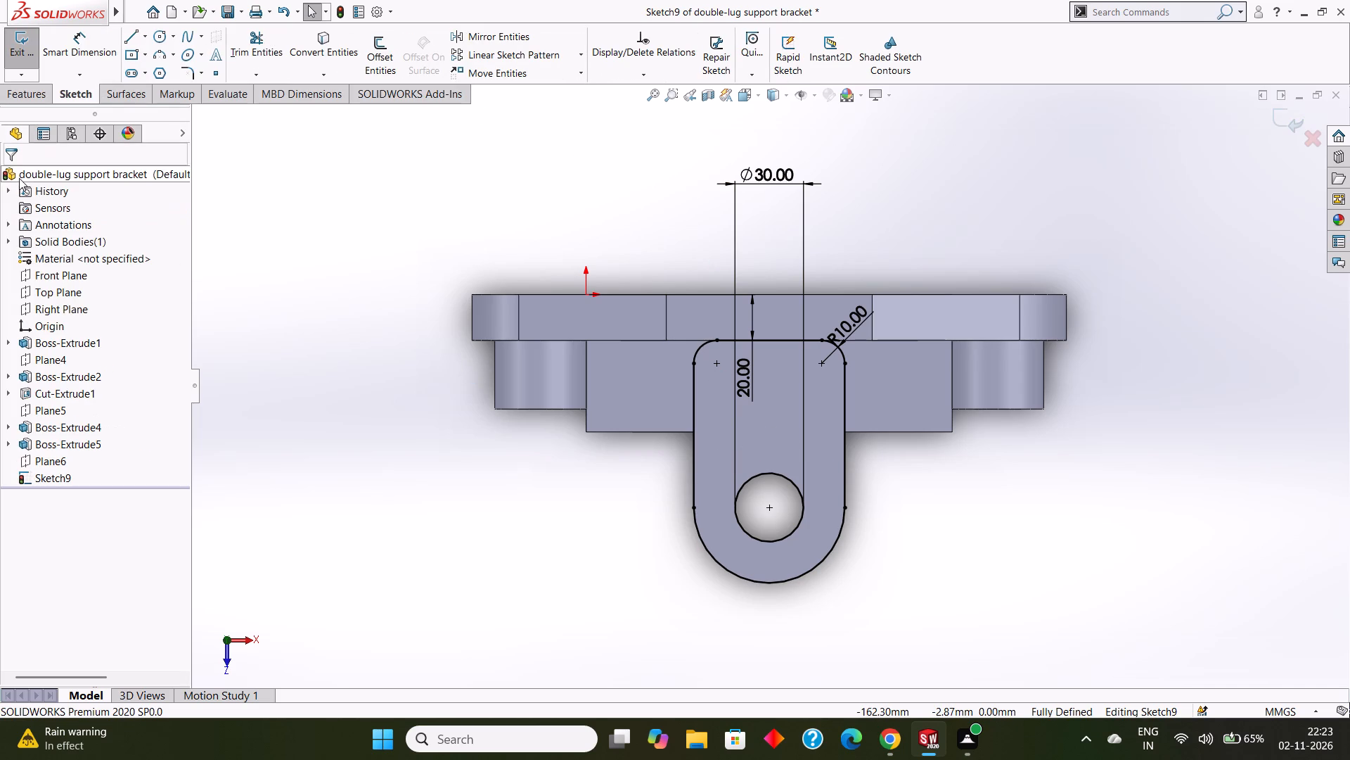
Extrude the filleted lug profile 40 mm blind, reversed to go downward from the sketch plane and merged with the bracket.
{"action": "left_click", "coordinate": [30, 99]}
{"action": "left_click", "coordinate": [39, 61]}
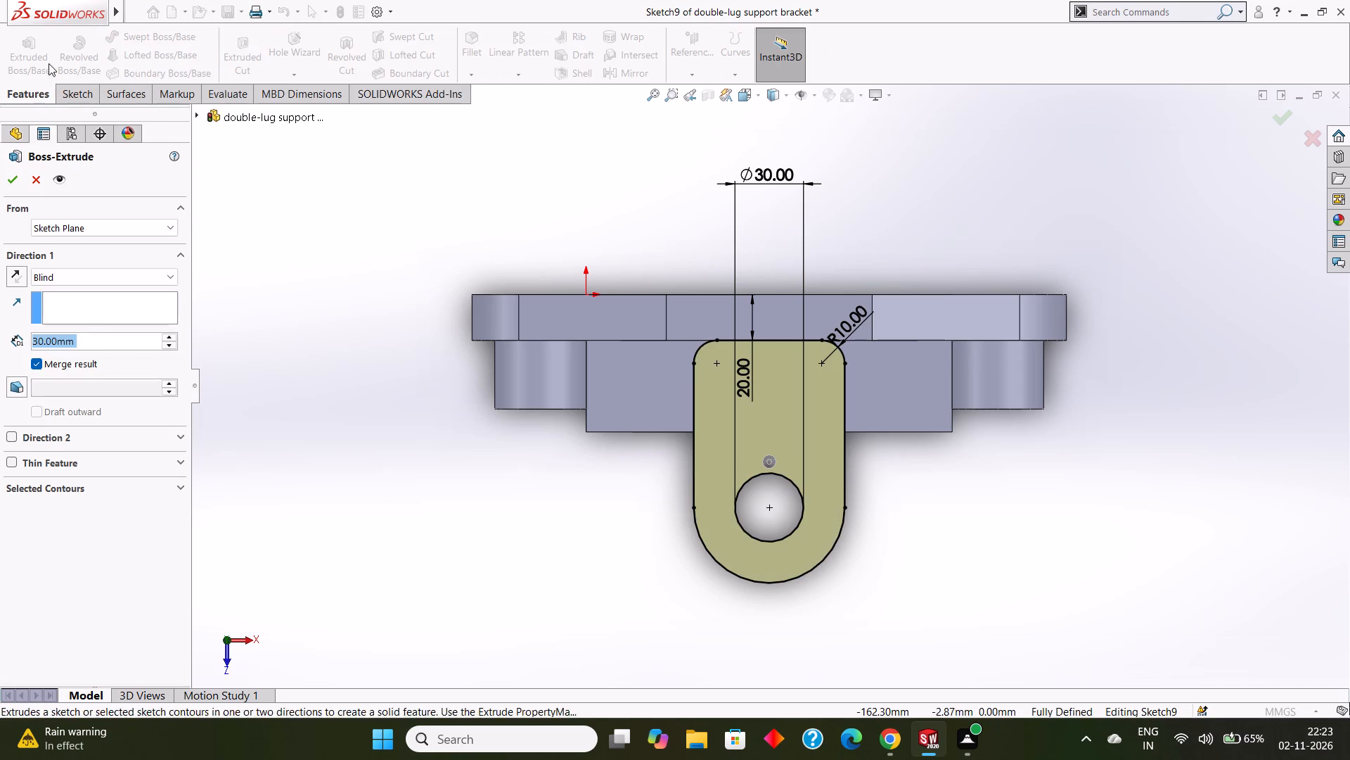
{"action": "middle_click_drag", "start_coordinate": [638, 555], "coordinate": [622, 308]}
{"action": "middle_click_drag", "start_coordinate": [592, 370], "coordinate": [598, 307]}
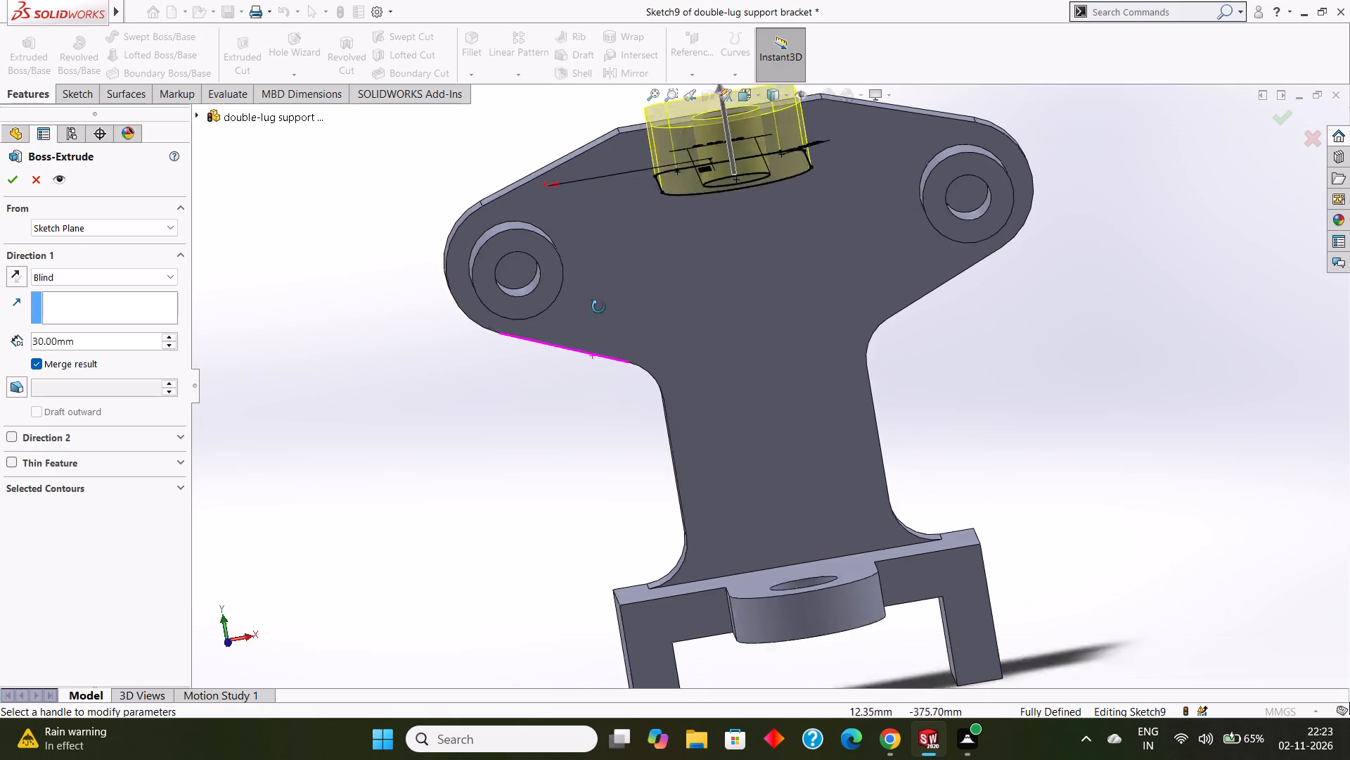
{"action": "middle_click_drag", "start_coordinate": [598, 307], "coordinate": [600, 233]}
{"action": "scroll", "coordinate": [603, 233], "scroll_direction": "up", "scroll_amount": 1}
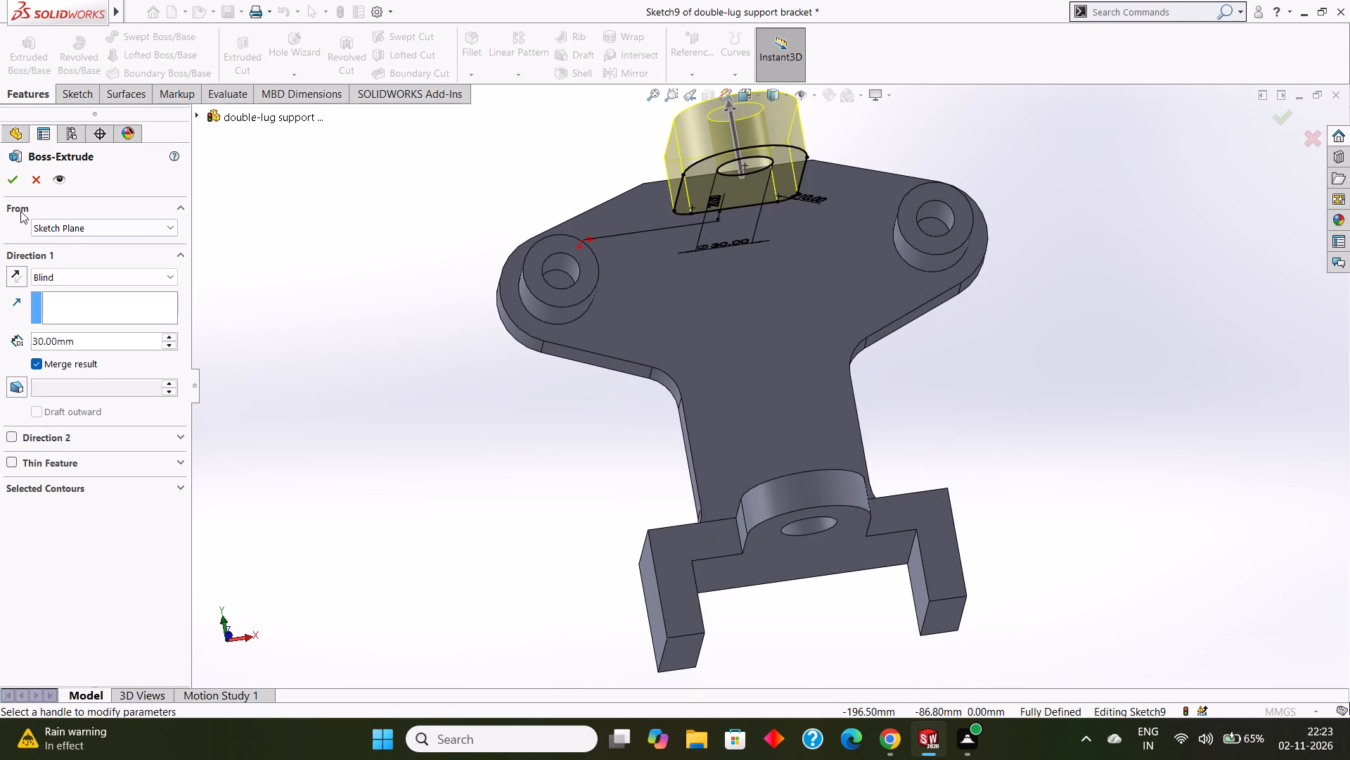
{"action": "left_click", "coordinate": [16, 275]}
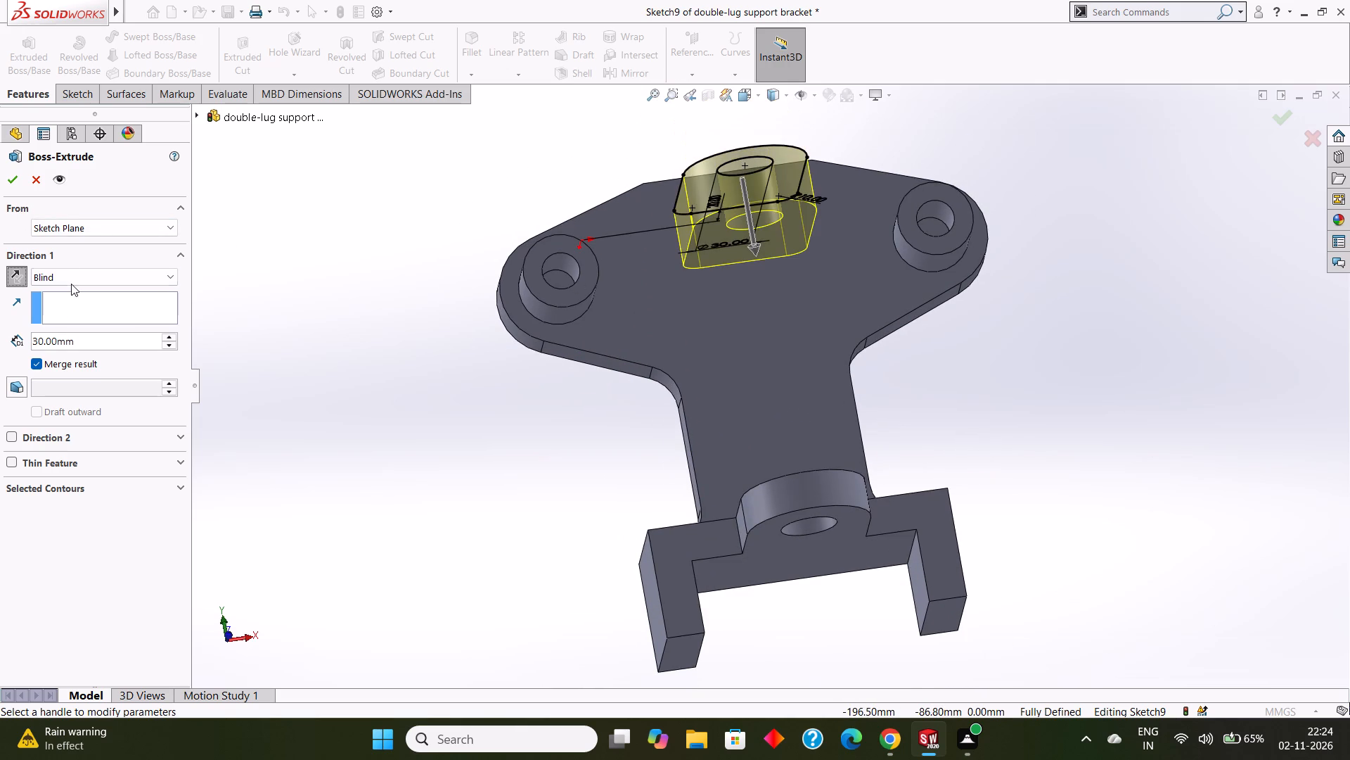
{"action": "left_click", "coordinate": [72, 341]}
{"action": "left_click_drag", "start_coordinate": [102, 340], "coordinate": [13, 326]}
{"action": "key", "text": "BackSpace"}
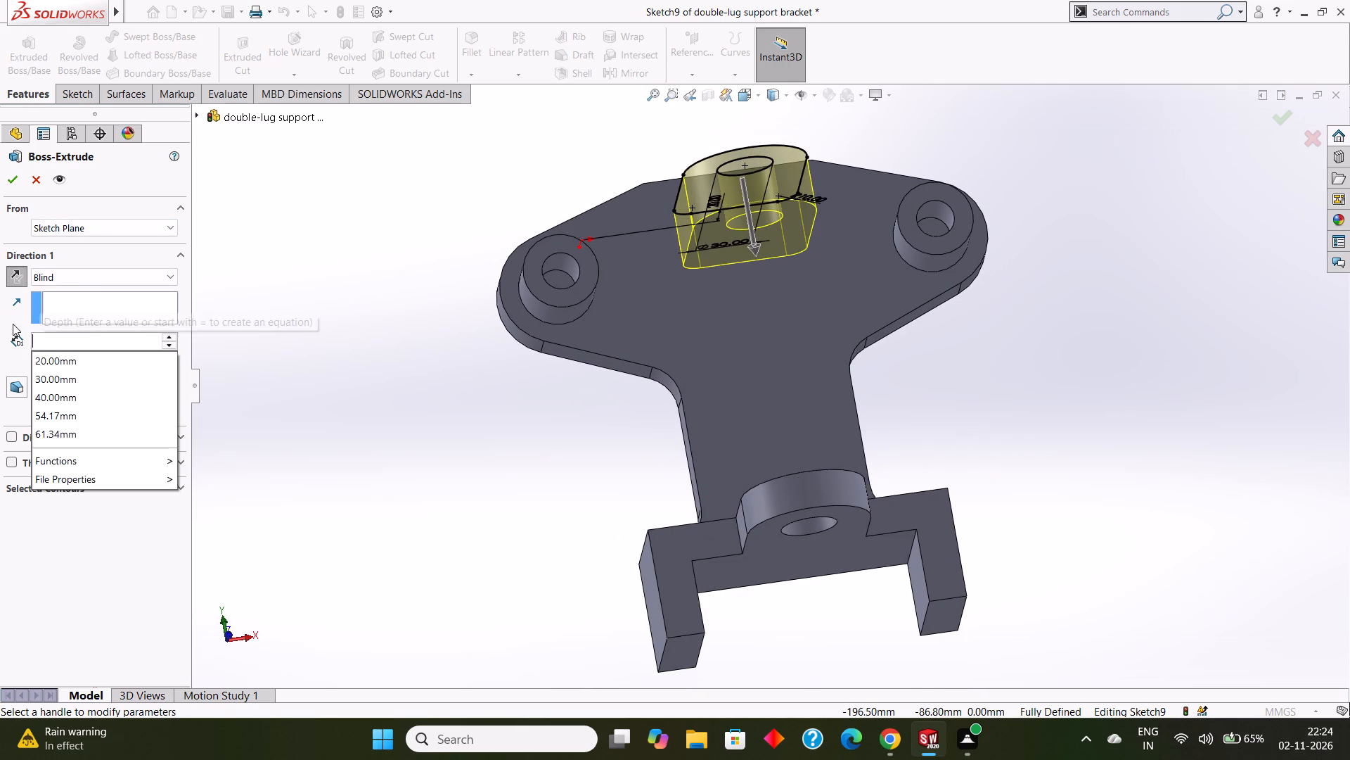
{"action": "type", "text": "40"}
{"action": "key", "text": "Return"}
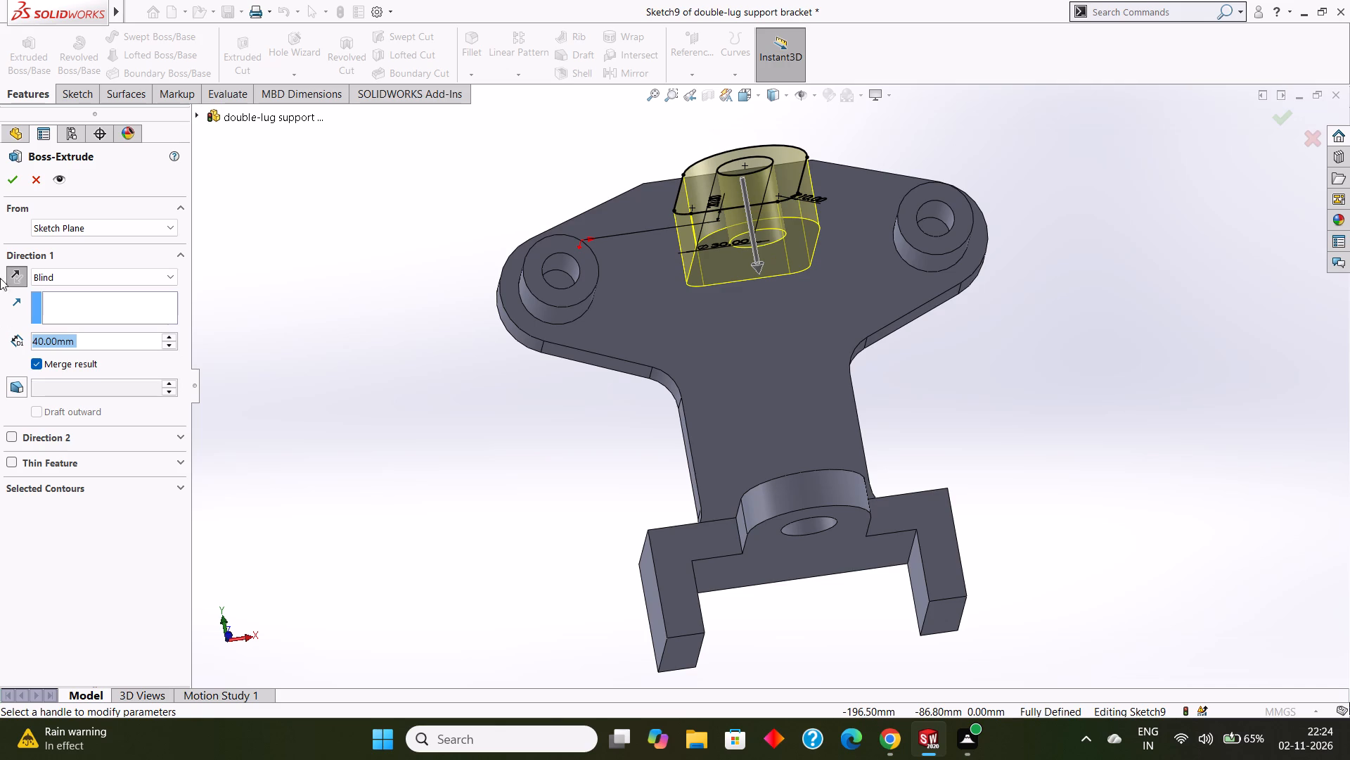
{"action": "left_click", "coordinate": [6, 179]}
{"action": "left_click", "coordinate": [518, 388]}
{"action": "middle_click_drag", "start_coordinate": [515, 390], "coordinate": [504, 329]}
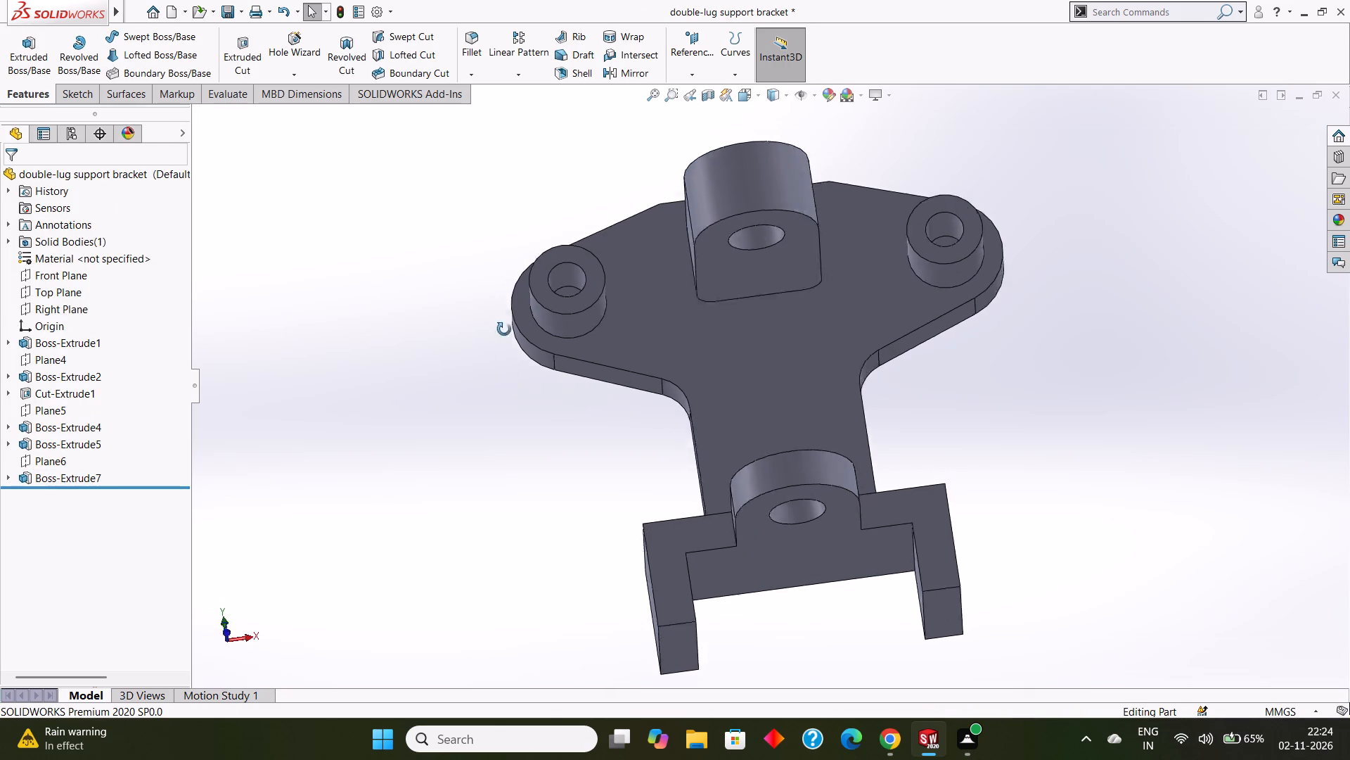
{"action": "middle_click_drag", "start_coordinate": [504, 329], "coordinate": [507, 259]}
{"action": "middle_click_drag", "start_coordinate": [546, 324], "coordinate": [553, 313]}
{"action": "middle_click_drag", "start_coordinate": [553, 308], "coordinate": [554, 253]}
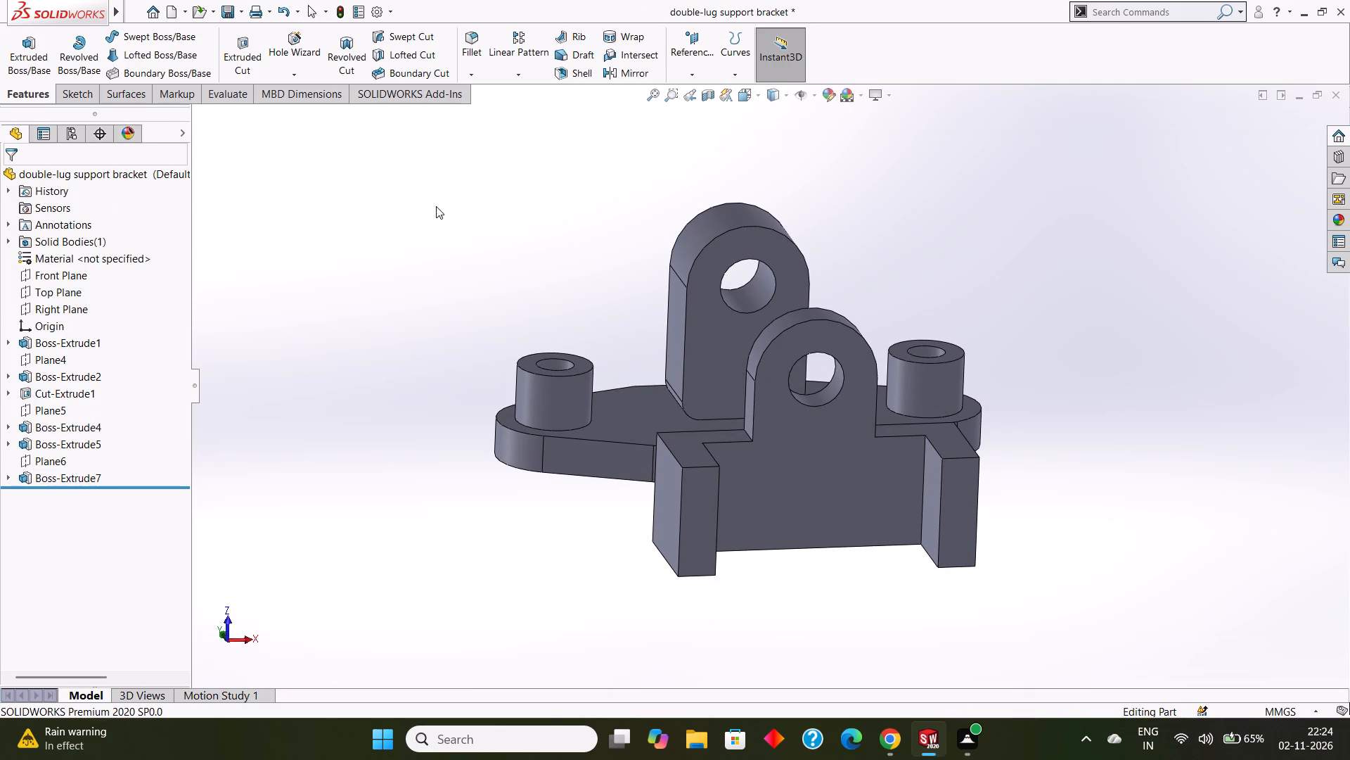
Examine the bracket from several angles, including the upper lug, the two bosses and the lower lug.
{"action": "scroll", "coordinate": [405, 244], "scroll_direction": "up", "scroll_amount": 2}
{"action": "middle_click_drag", "start_coordinate": [705, 419], "coordinate": [714, 403]}
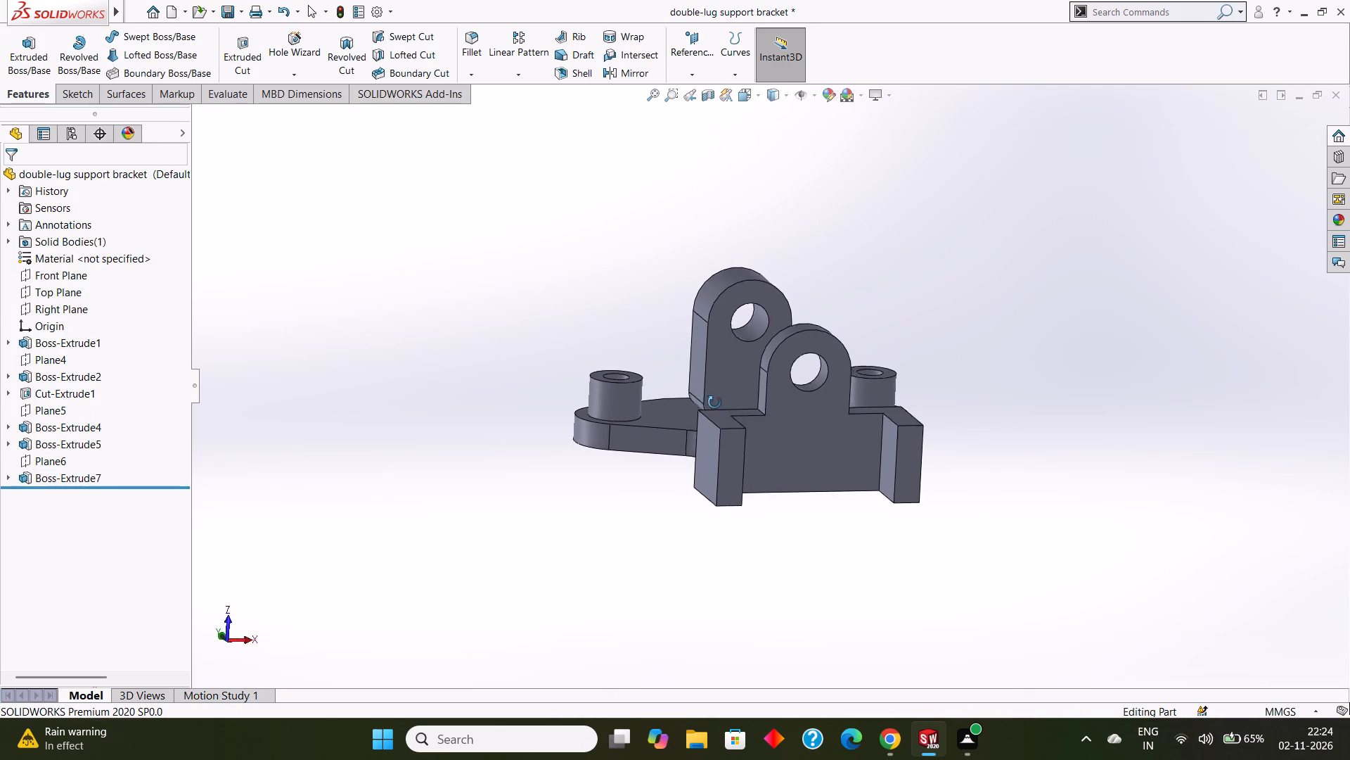
{"action": "middle_click_drag", "start_coordinate": [714, 403], "coordinate": [731, 405]}
{"action": "middle_click_drag", "start_coordinate": [700, 405], "coordinate": [693, 382]}
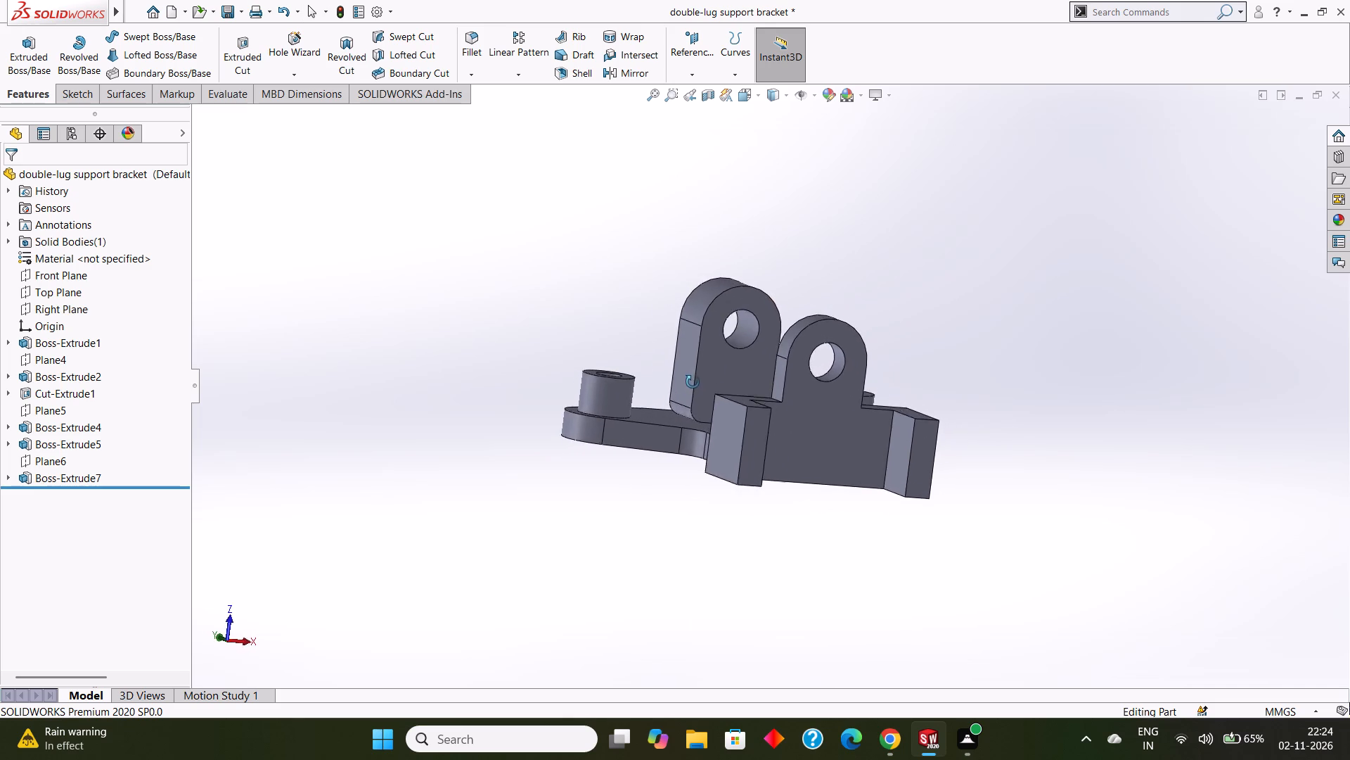
{"action": "middle_click_drag", "start_coordinate": [693, 382], "coordinate": [679, 394]}
{"action": "middle_click_drag", "start_coordinate": [709, 353], "coordinate": [725, 385]}
{"action": "middle_click_drag", "start_coordinate": [715, 375], "coordinate": [712, 391]}
{"action": "middle_click_drag", "start_coordinate": [697, 381], "coordinate": [701, 394]}
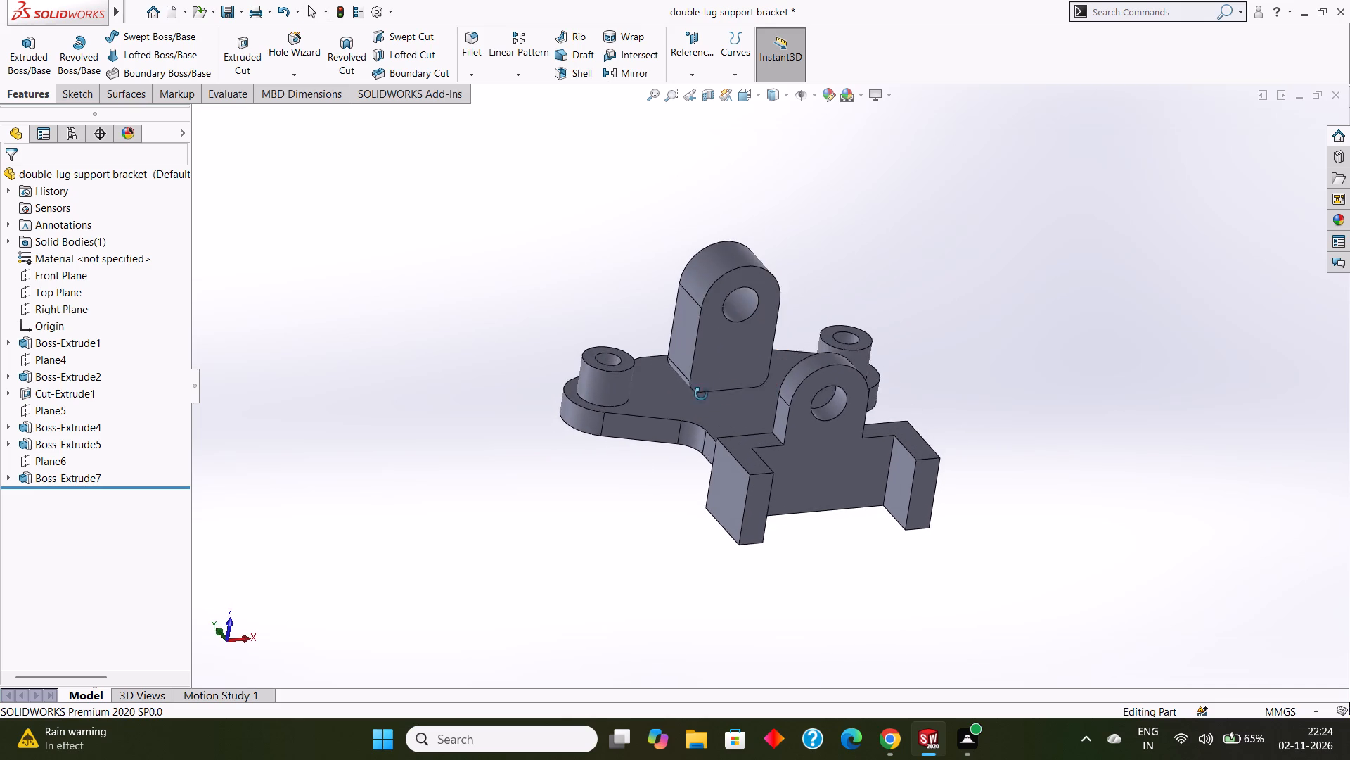
{"action": "middle_click_drag", "start_coordinate": [701, 394], "coordinate": [701, 407]}
{"action": "middle_click_drag", "start_coordinate": [705, 384], "coordinate": [711, 425]}
{"action": "middle_click_drag", "start_coordinate": [825, 378], "coordinate": [771, 412]}
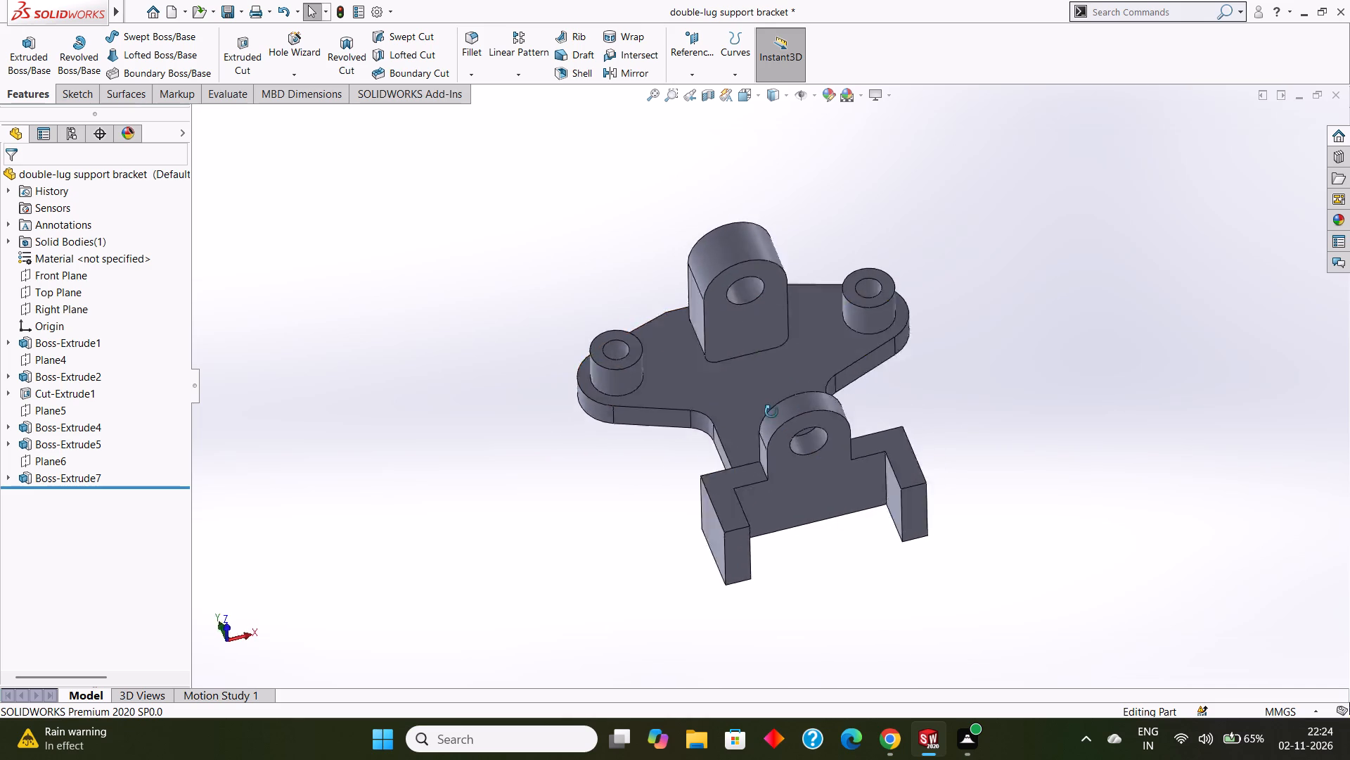
{"action": "middle_click_drag", "start_coordinate": [771, 412], "coordinate": [785, 568]}
{"action": "middle_click_drag", "start_coordinate": [766, 431], "coordinate": [774, 446]}
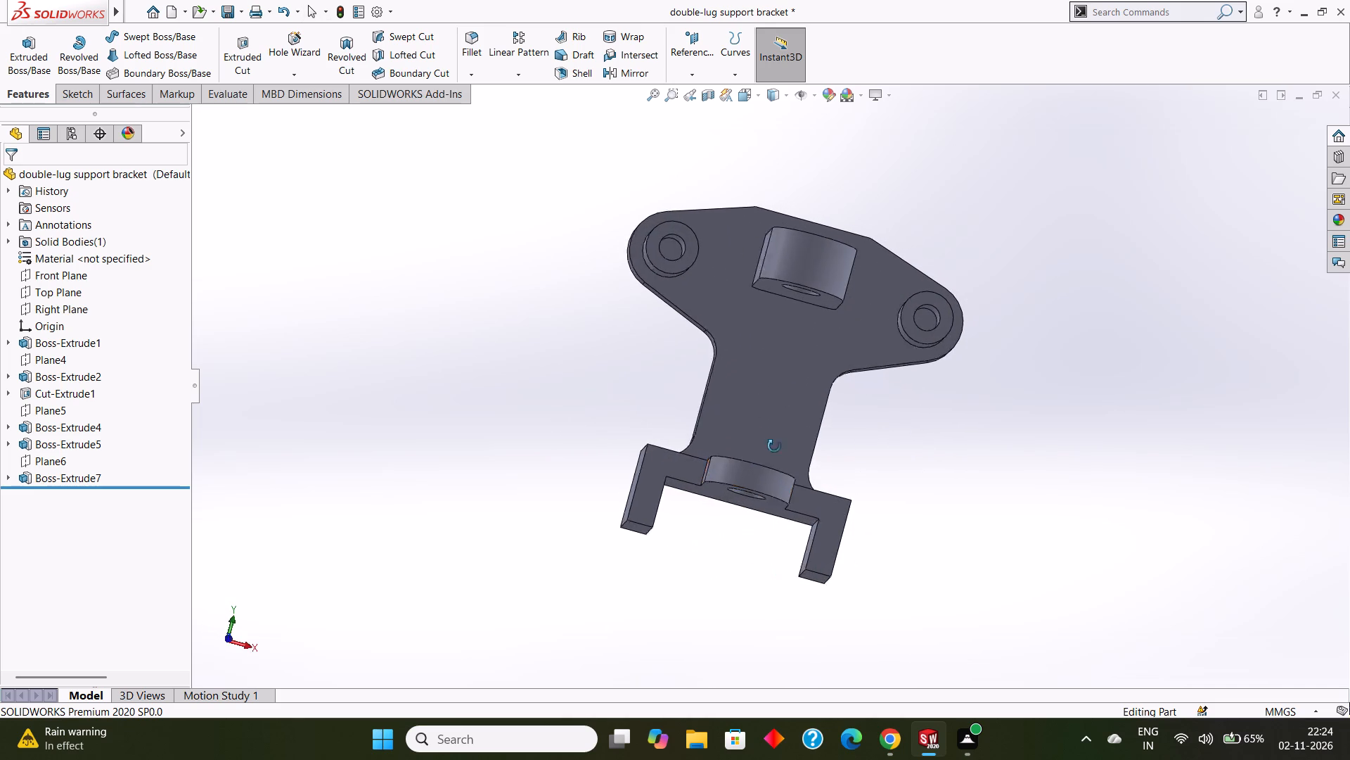
{"action": "middle_click_drag", "start_coordinate": [774, 446], "coordinate": [785, 478]}
{"action": "middle_click_drag", "start_coordinate": [732, 331], "coordinate": [723, 347]}
{"action": "middle_click_drag", "start_coordinate": [693, 284], "coordinate": [689, 314]}
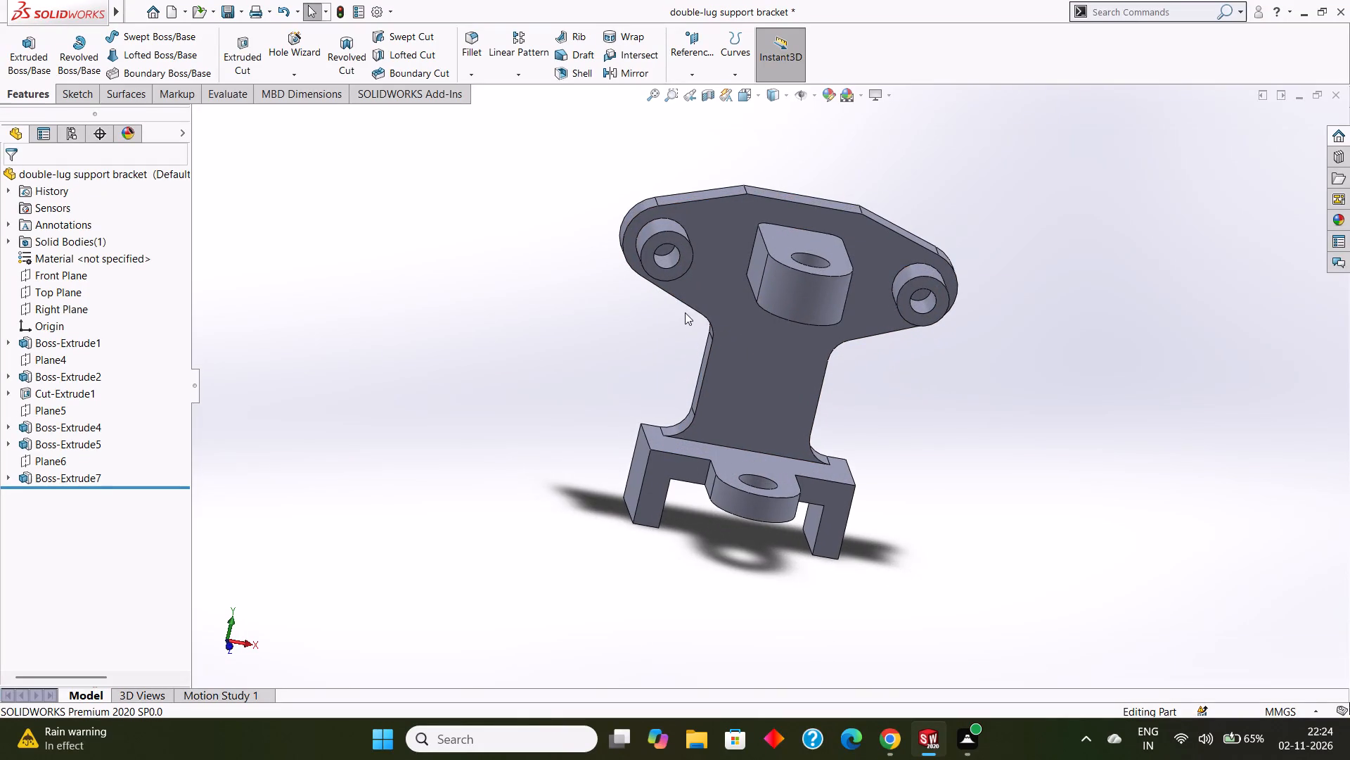
{"action": "middle_click_drag", "start_coordinate": [692, 312], "coordinate": [683, 303]}
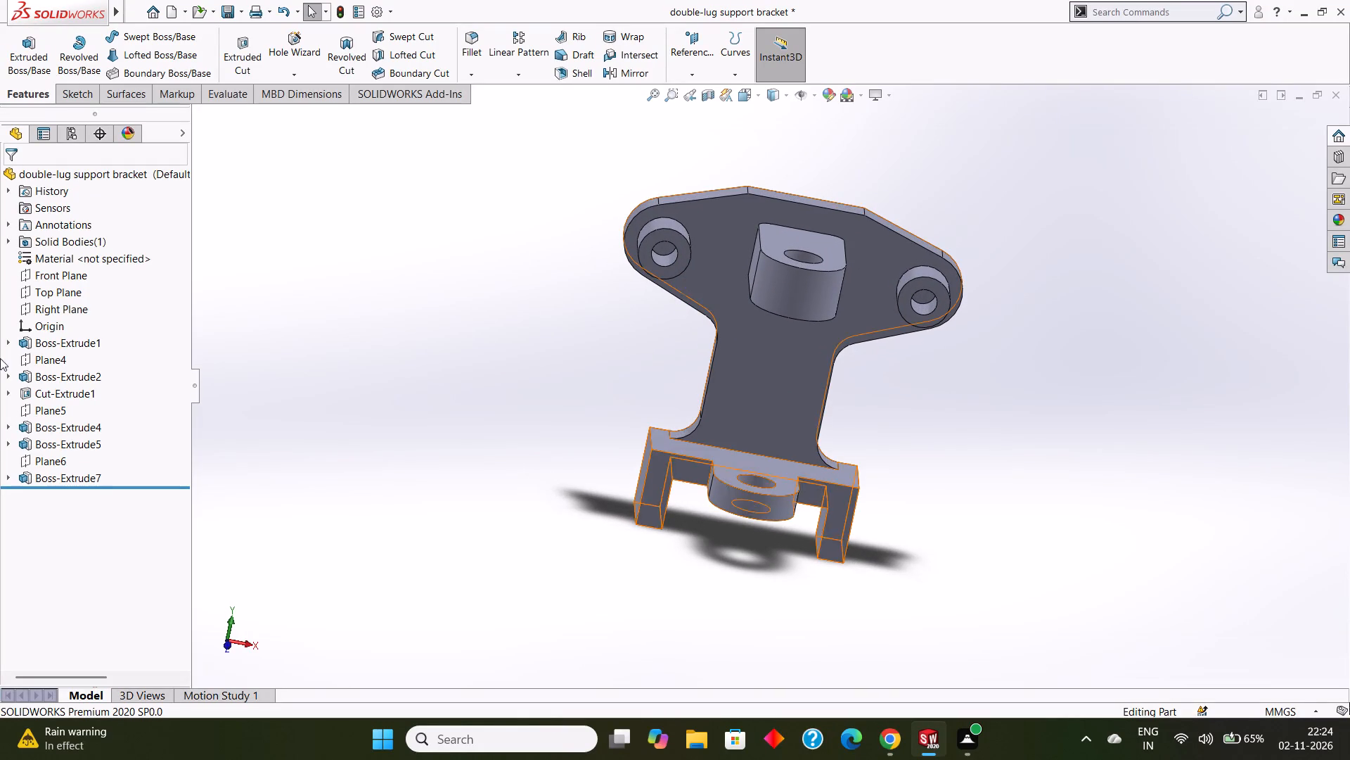
Apply the Pink appearance from the Solid appearances to the whole bracket body.
{"action": "left_click", "coordinate": [1332, 217]}
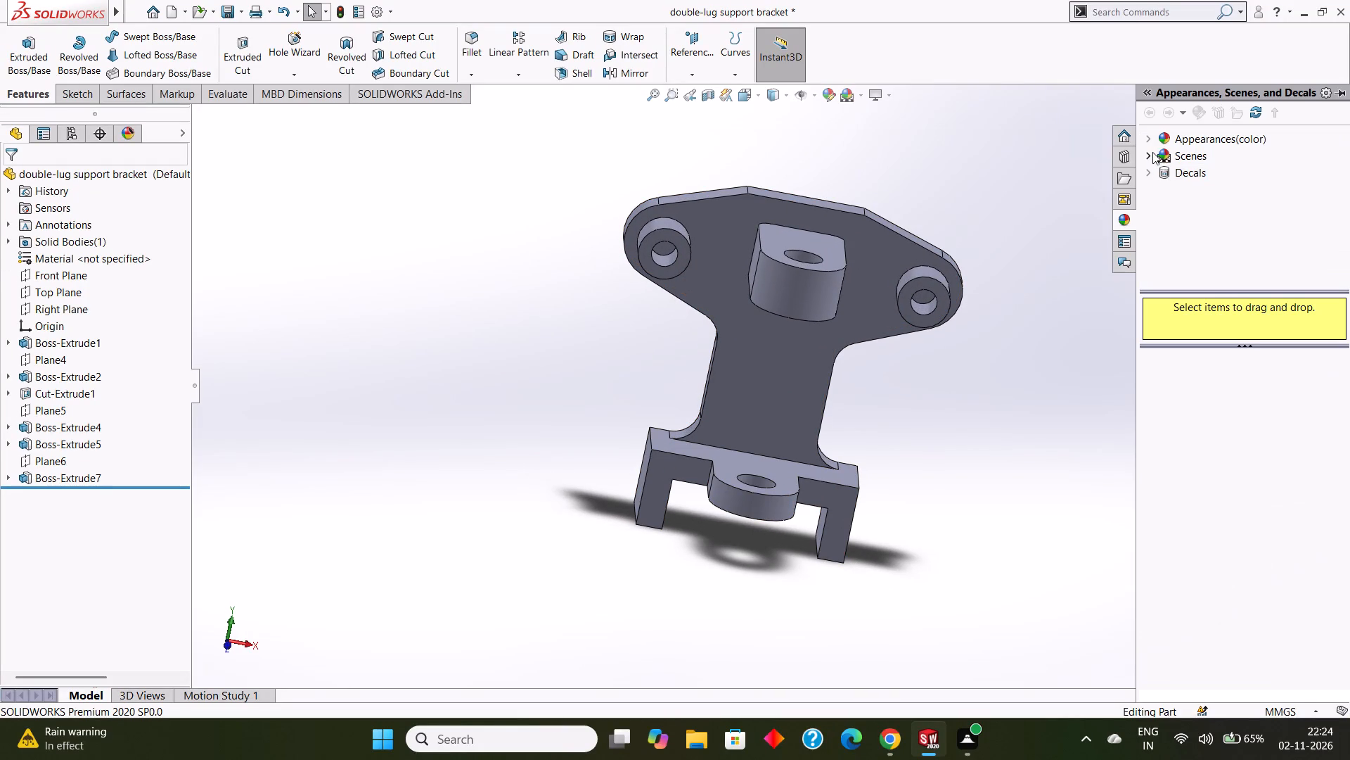
{"action": "left_click", "coordinate": [1152, 152]}
{"action": "left_click", "coordinate": [1152, 152]}
{"action": "left_click", "coordinate": [1150, 138]}
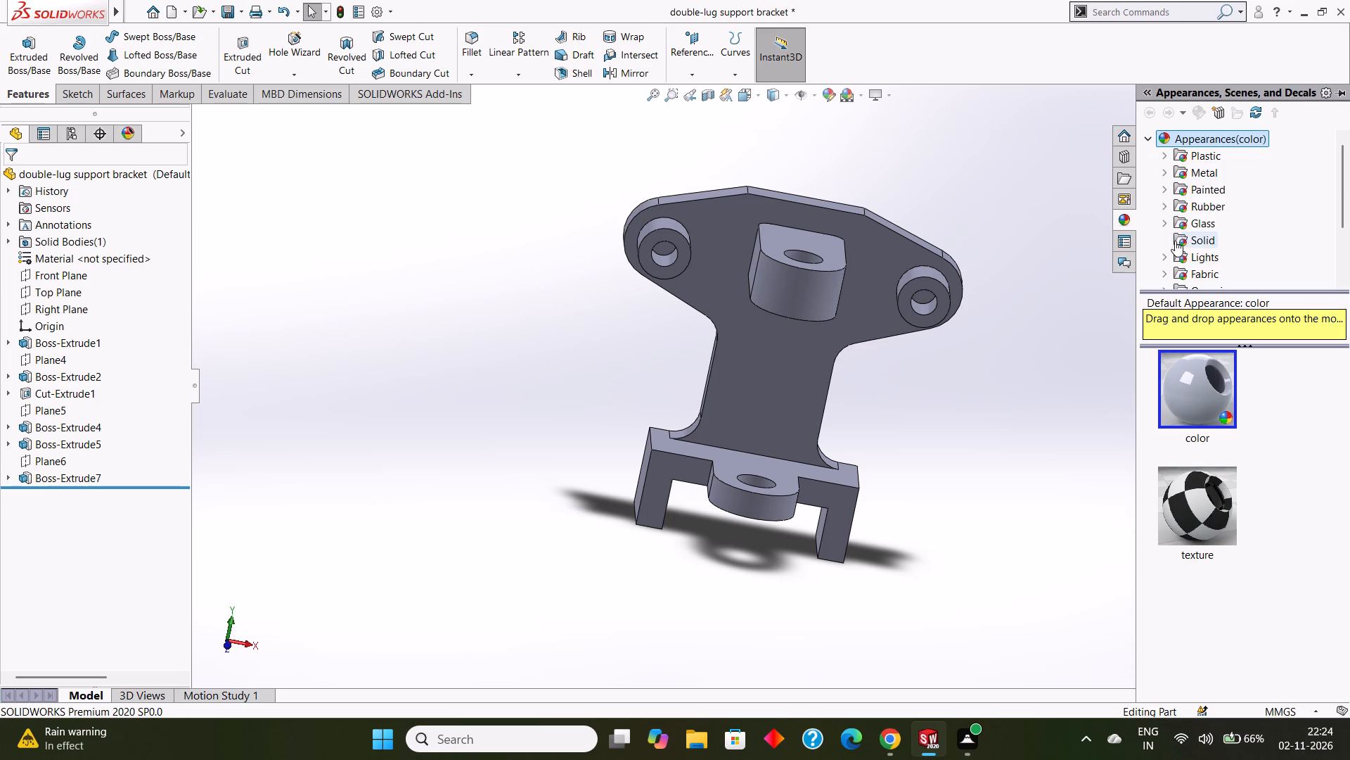
{"action": "scroll", "coordinate": [1214, 241], "scroll_direction": "down", "scroll_amount": 4}
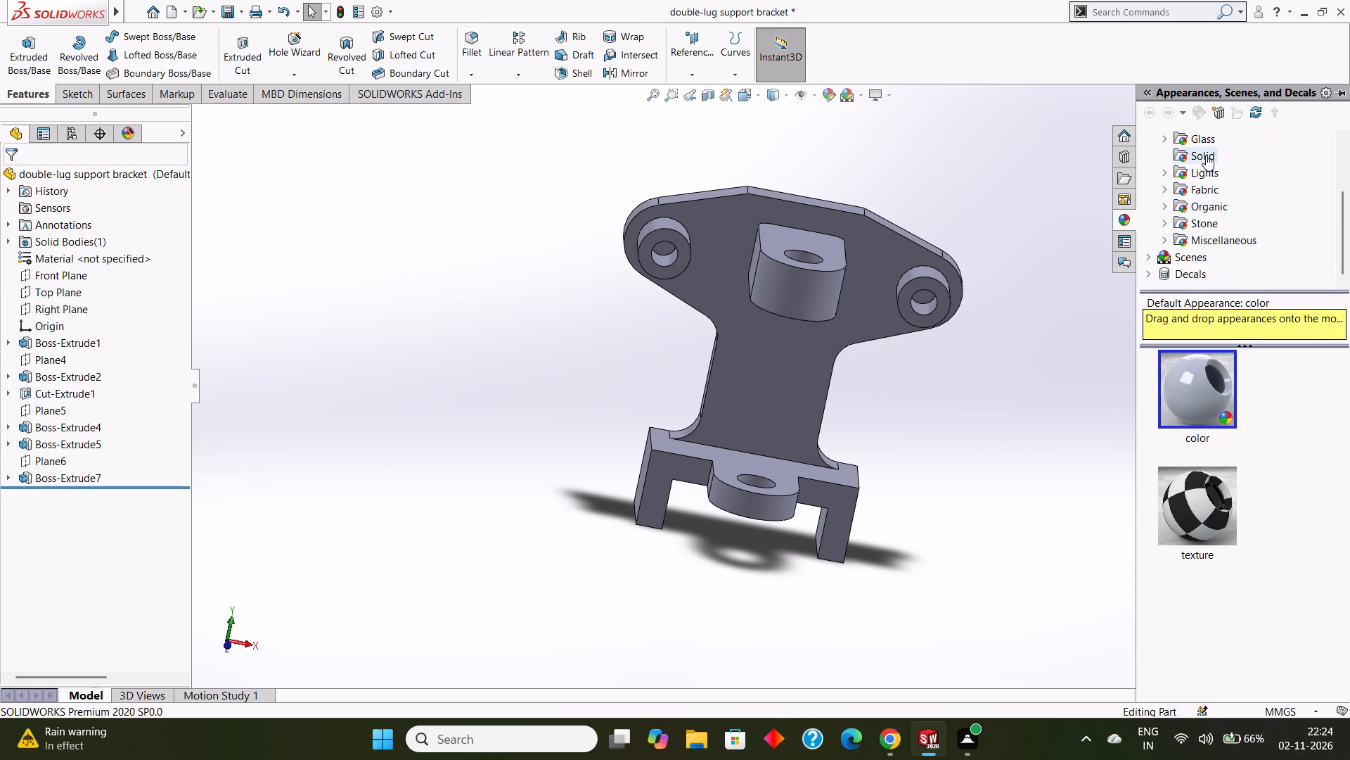
{"action": "left_click", "coordinate": [1212, 155]}
{"action": "scroll", "coordinate": [1251, 471], "scroll_direction": "down", "scroll_amount": 3}
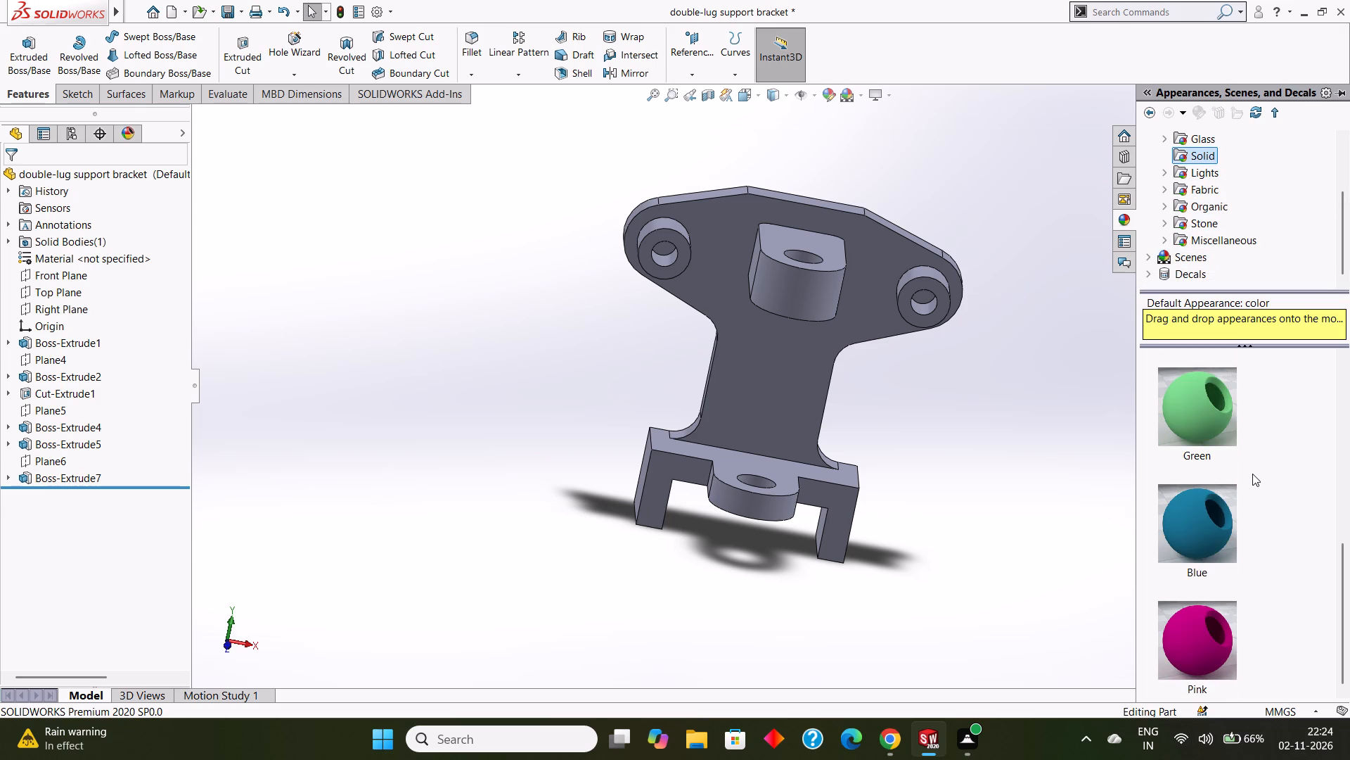
{"action": "left_click_drag", "start_coordinate": [1207, 640], "coordinate": [803, 368]}
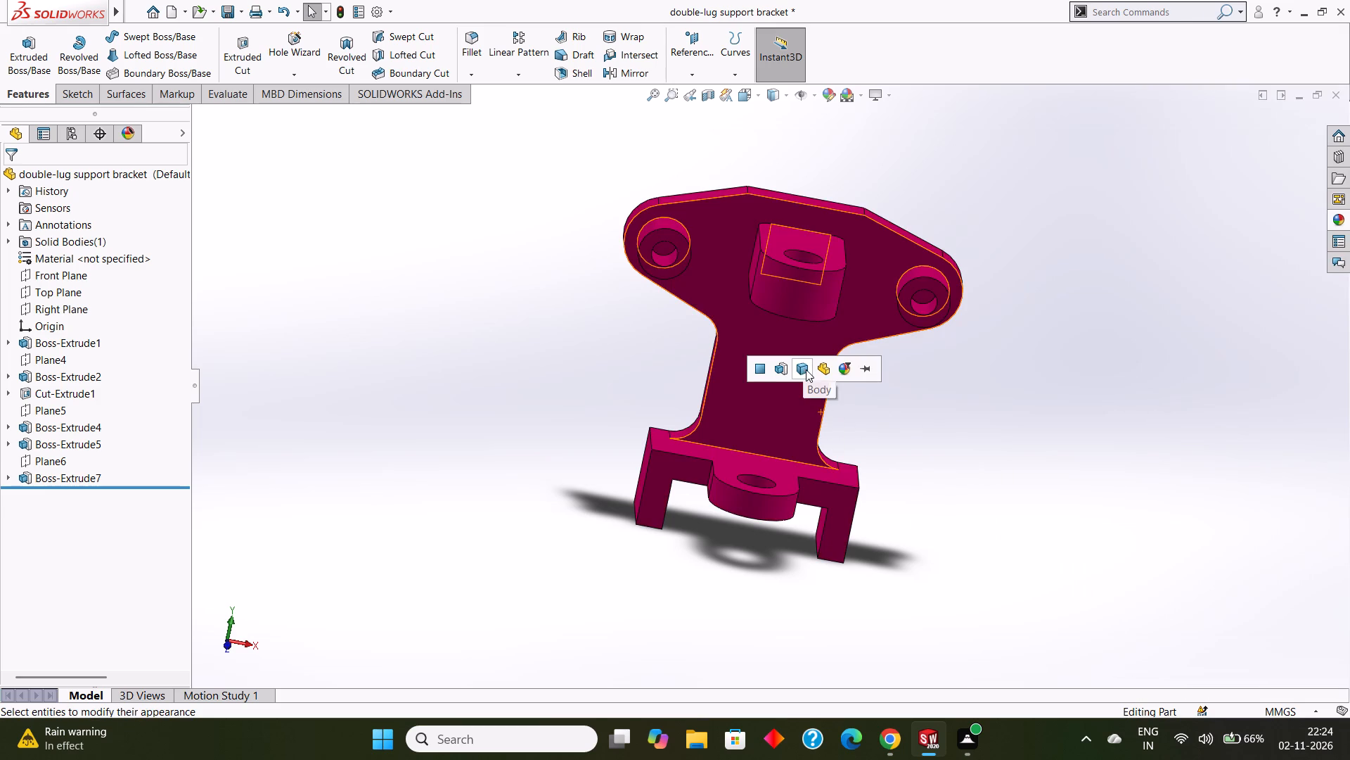
{"action": "left_click", "coordinate": [806, 369]}
{"action": "left_click", "coordinate": [941, 388]}
Sketch two 10 mm radius circles on the plate face inside the two bosses, concentric with their holes.
{"action": "left_click", "coordinate": [765, 378]}
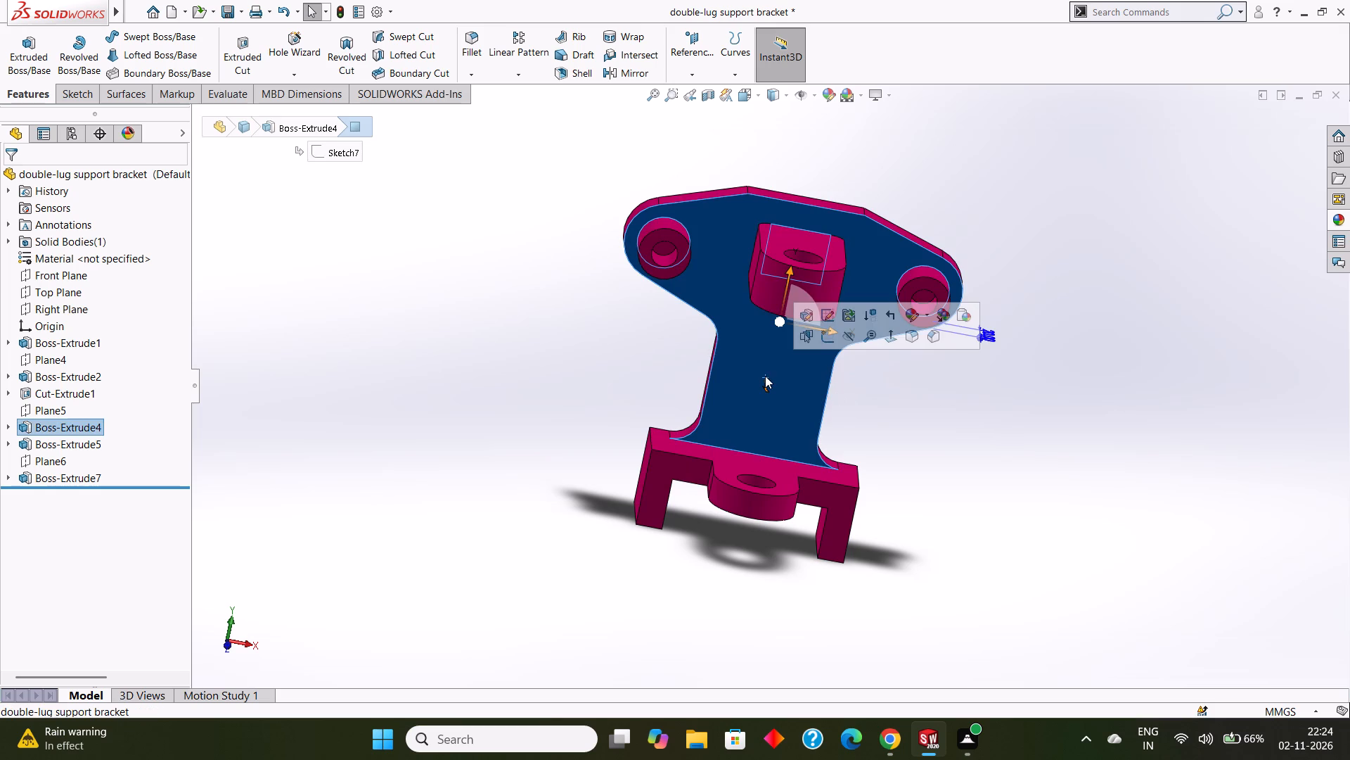
{"action": "key", "text": "ctrl+8"}
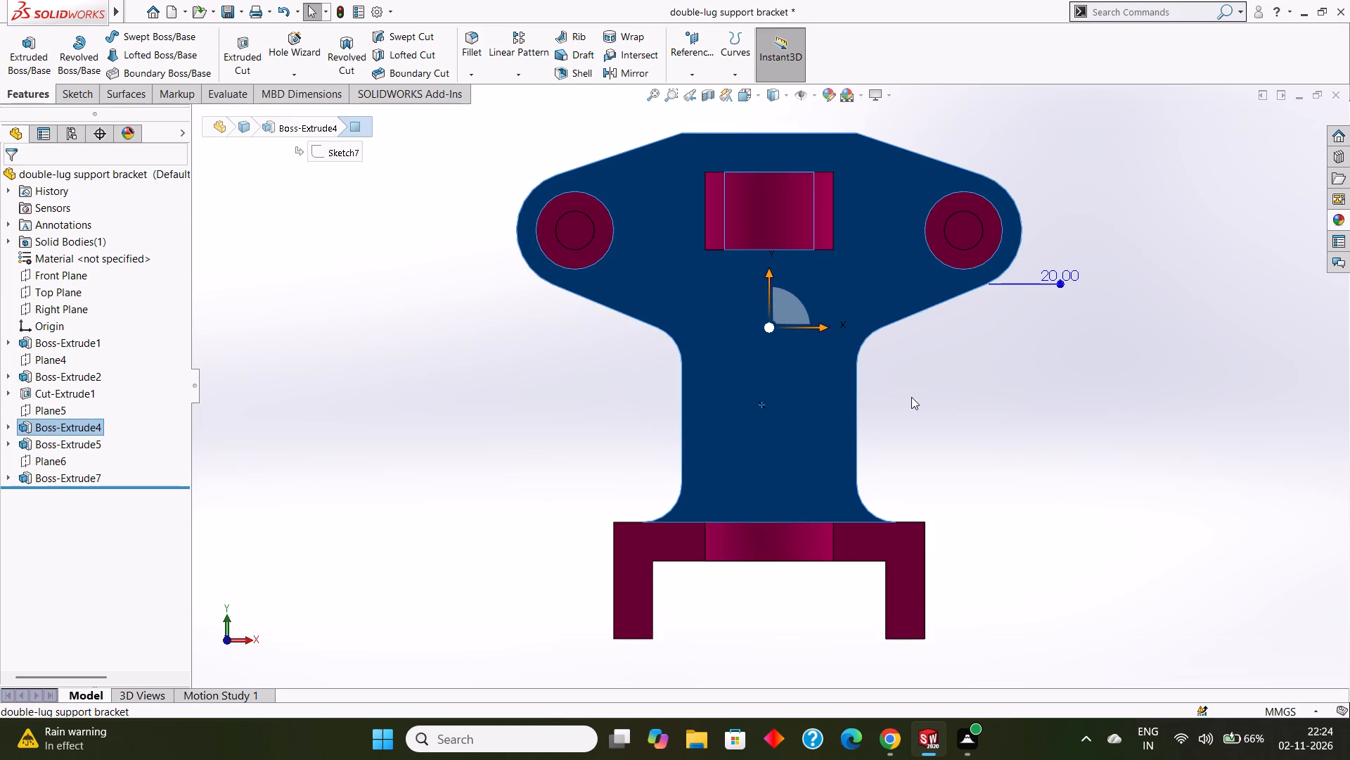
{"action": "key", "text": "Escape"}
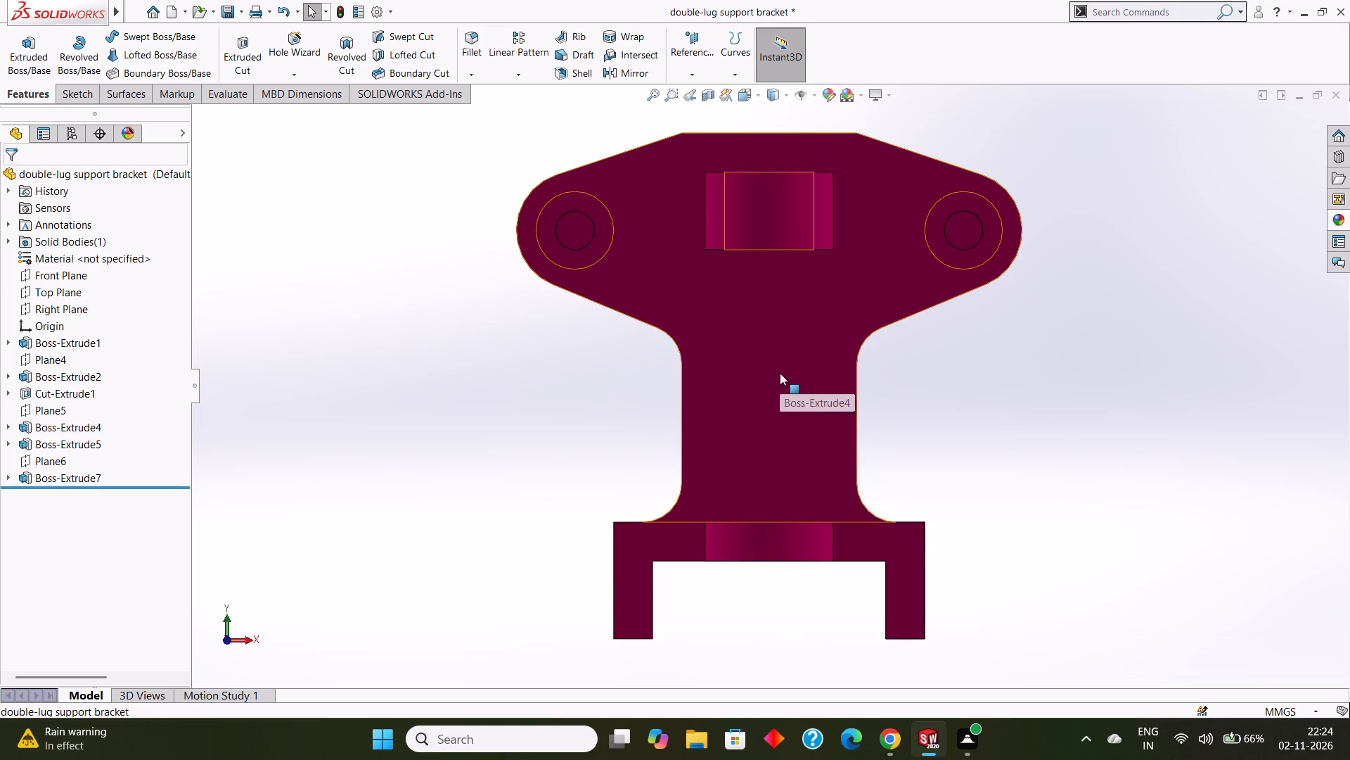
{"action": "key", "text": "Escape"}
{"action": "left_click", "coordinate": [565, 224]}
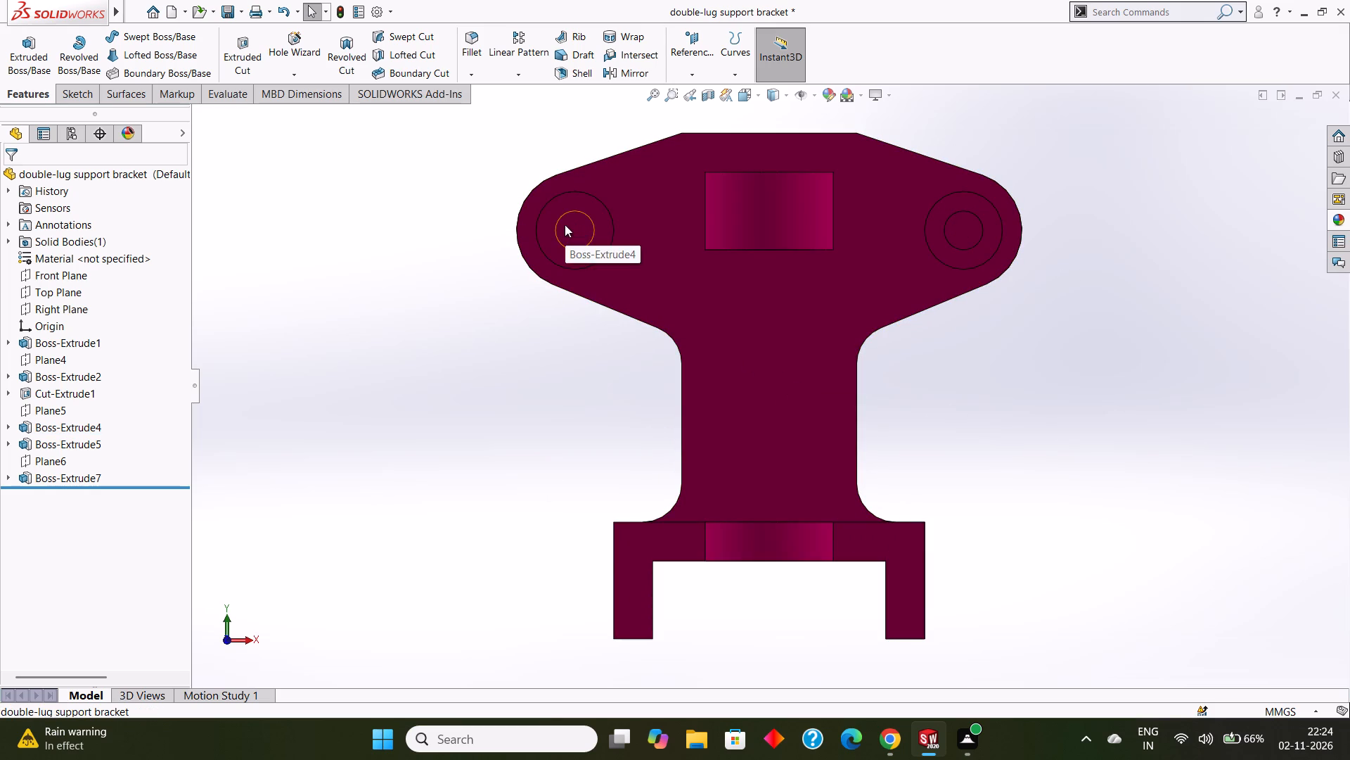
{"action": "left_click", "coordinate": [629, 189]}
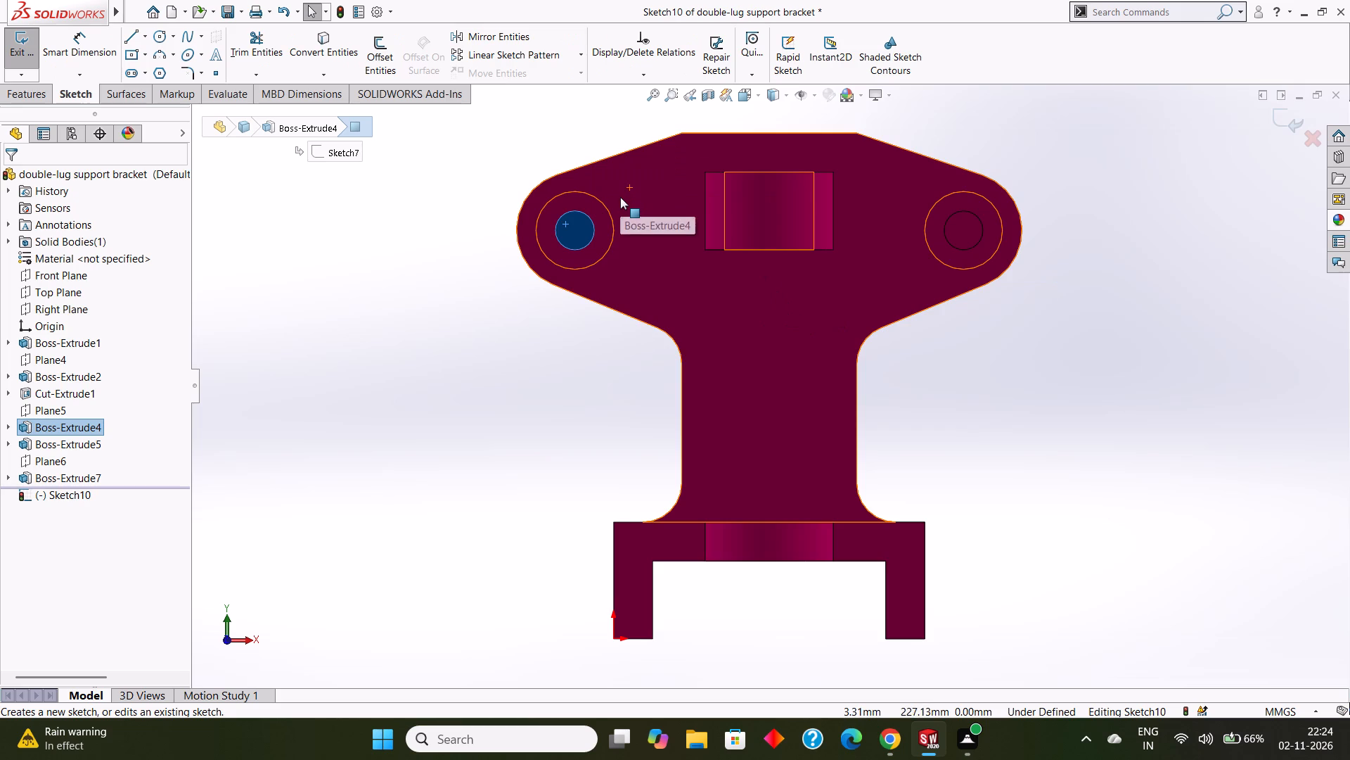
{"action": "key", "text": "ctrl+8"}
{"action": "key", "text": "Escape"}
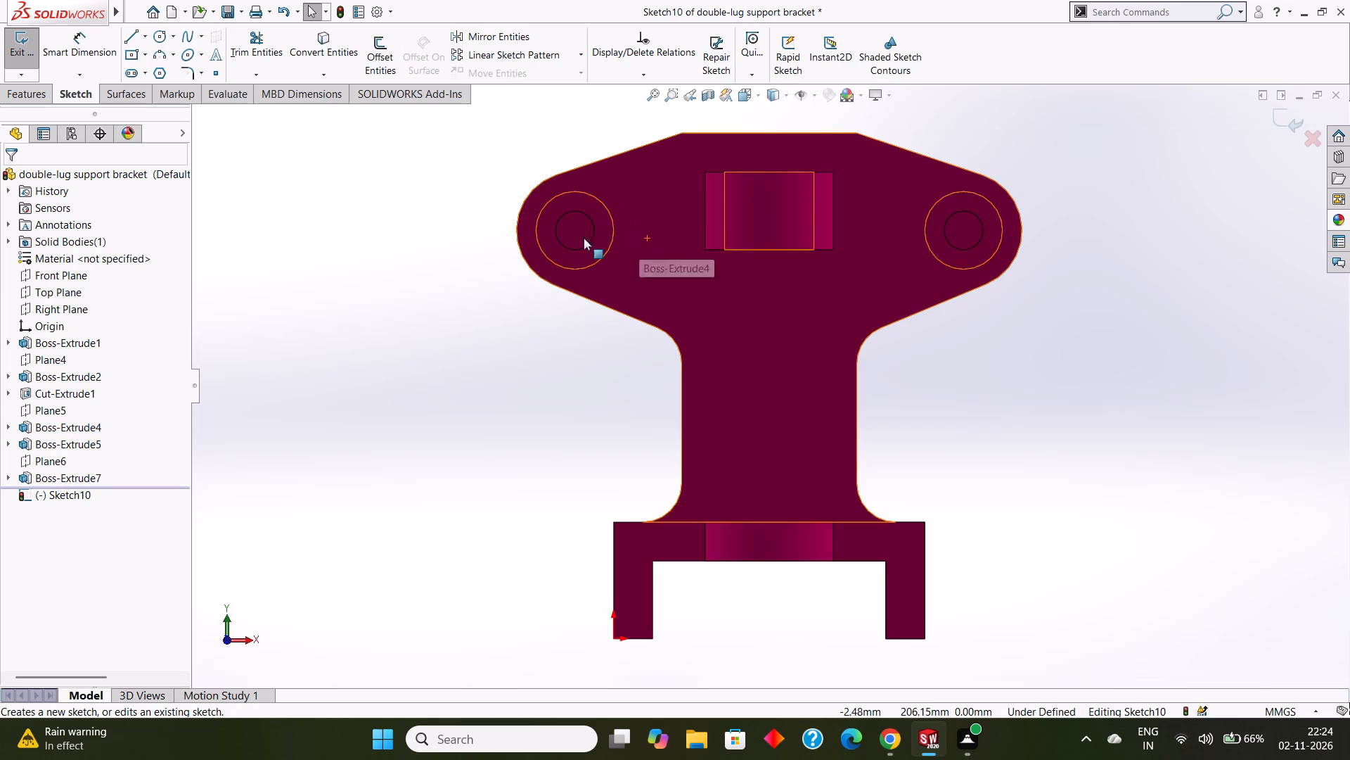
{"action": "left_click", "coordinate": [155, 29]}
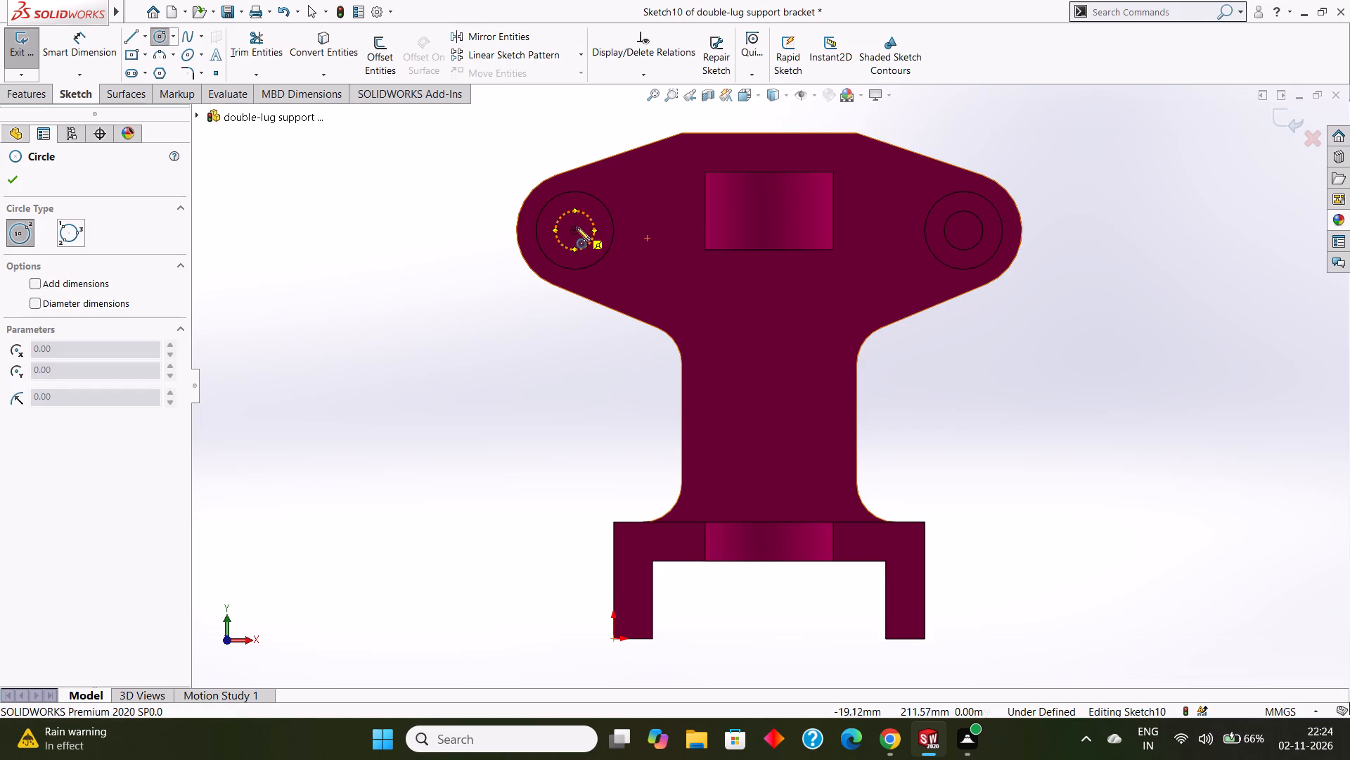
{"action": "left_click_drag", "start_coordinate": [574, 229], "coordinate": [586, 245]}
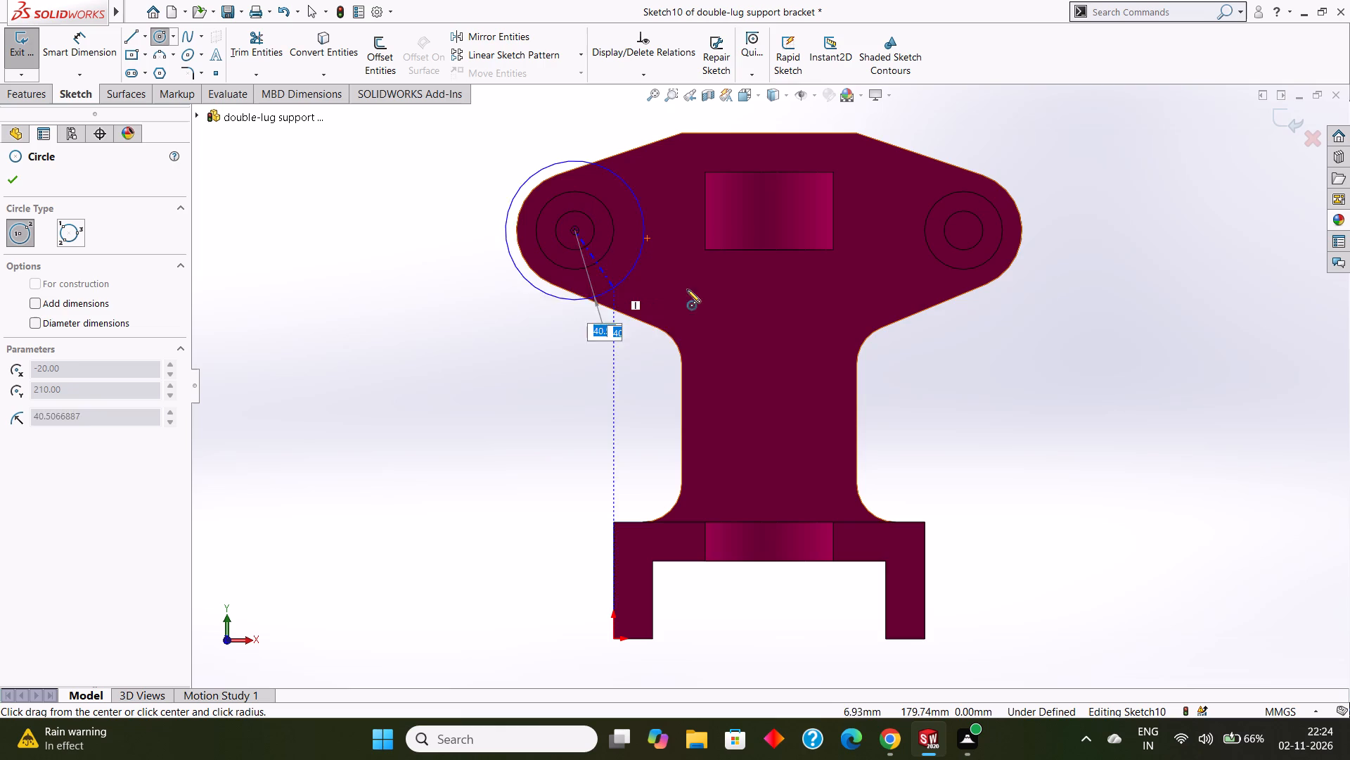
{"action": "left_click", "coordinate": [595, 236]}
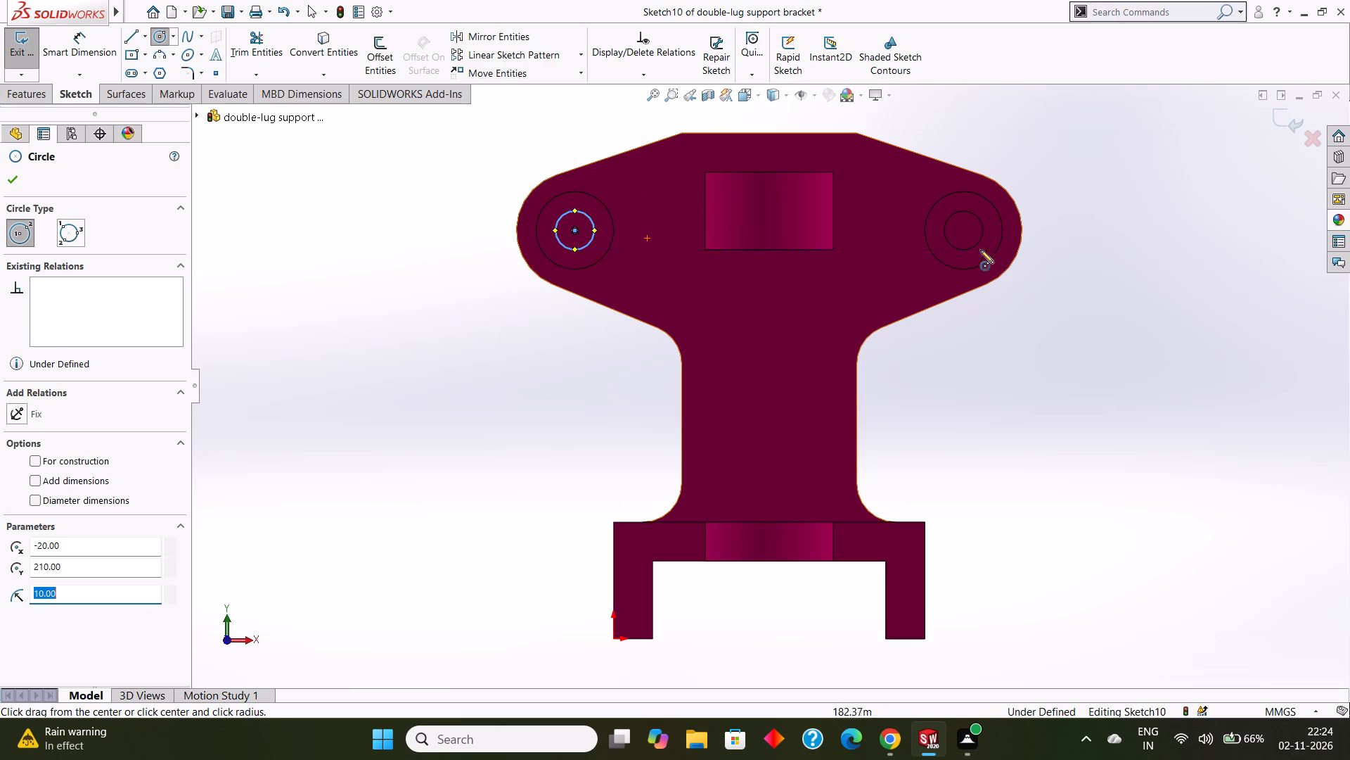
{"action": "left_click_drag", "start_coordinate": [965, 232], "coordinate": [972, 248]}
{"action": "left_click", "coordinate": [972, 248]}
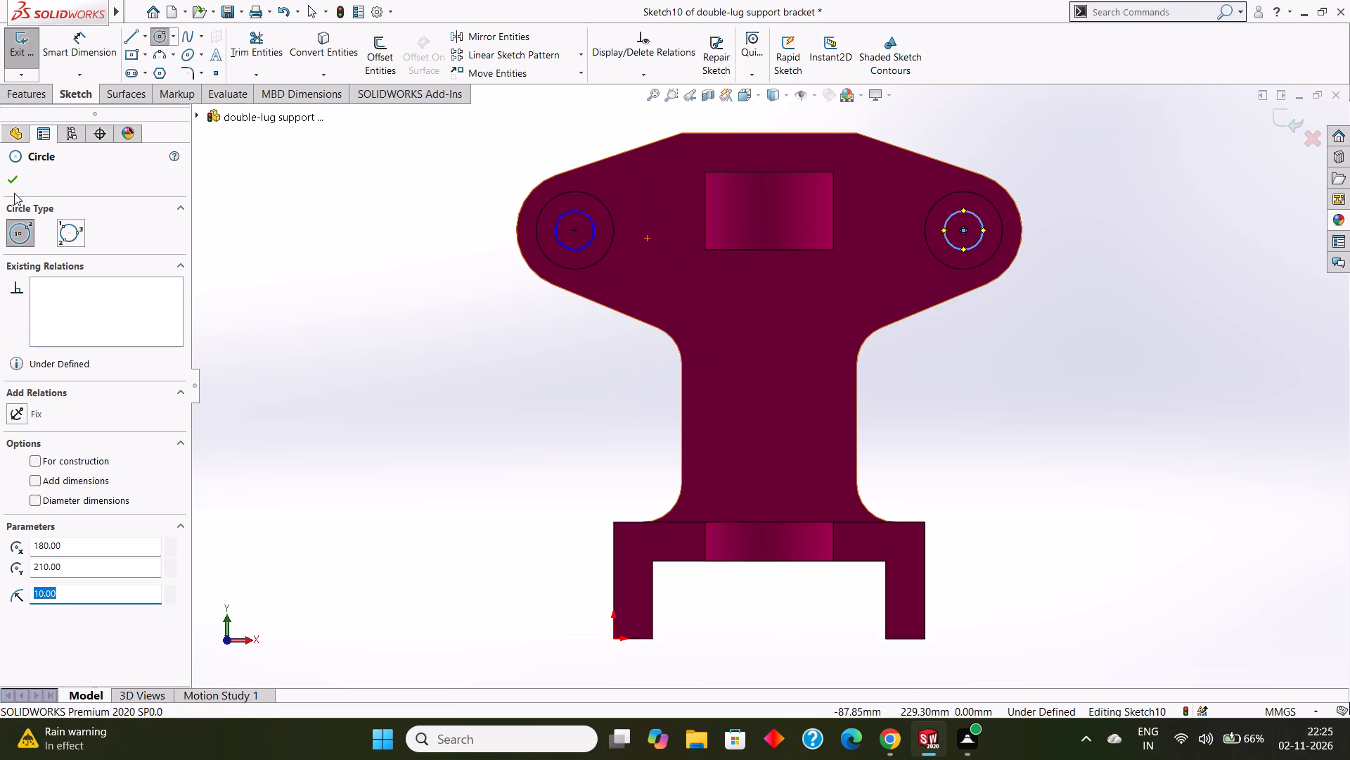
{"action": "left_click", "coordinate": [9, 183]}
Cut-extrude the two circles 40 mm blind through the plate to continue the boss holes.
{"action": "left_click", "coordinate": [30, 96]}
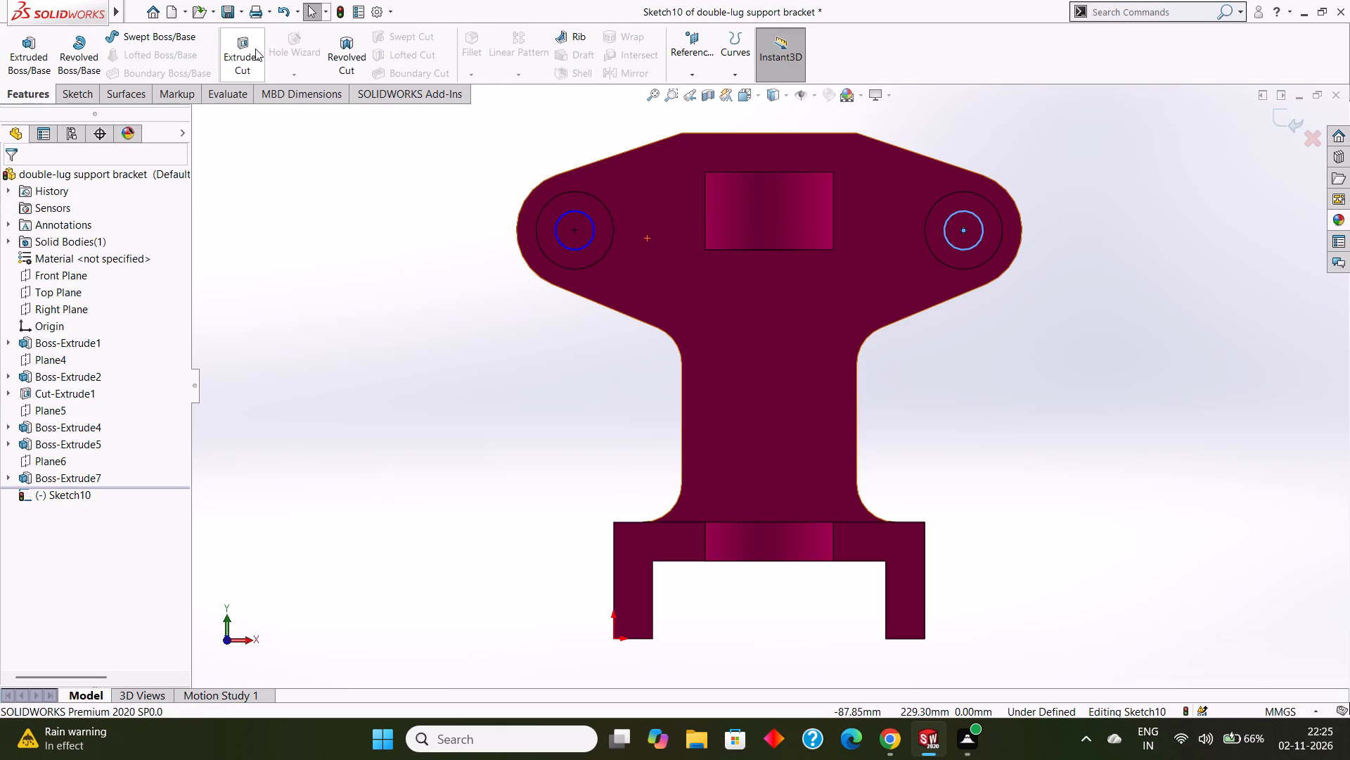
{"action": "left_click", "coordinate": [252, 47]}
{"action": "middle_click_drag", "start_coordinate": [326, 208], "coordinate": [394, 263]}
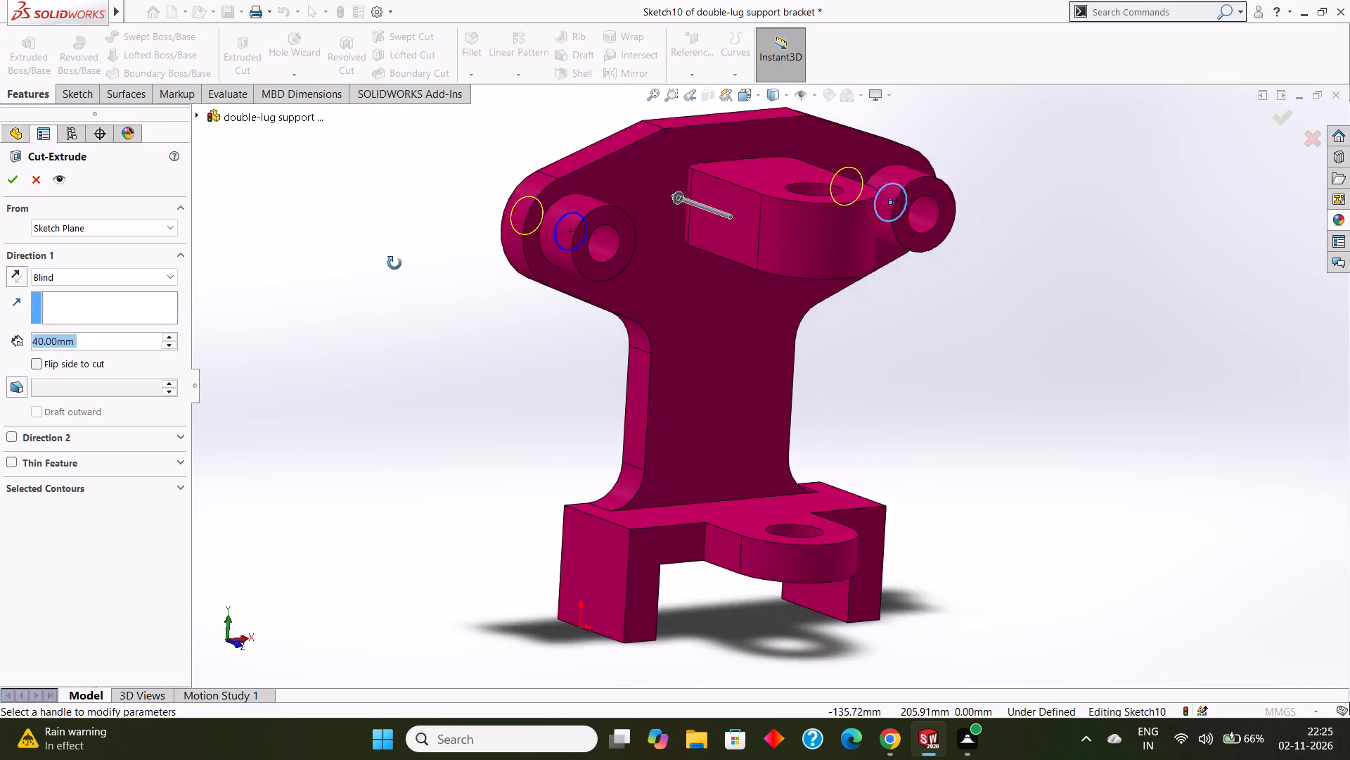
{"action": "middle_click_drag", "start_coordinate": [394, 263], "coordinate": [429, 288]}
{"action": "left_click", "coordinate": [8, 174]}
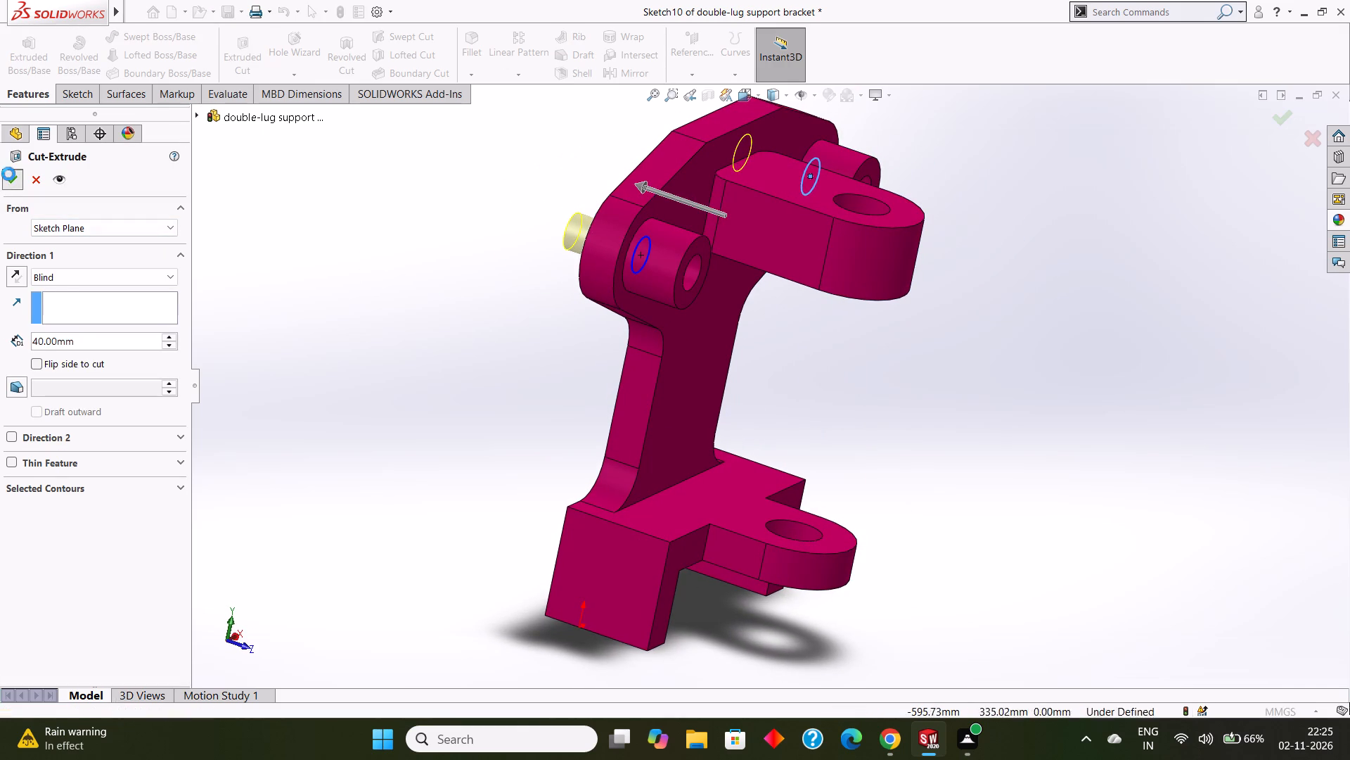
{"action": "left_click", "coordinate": [382, 229]}
Orient the bracket to show its front with both lugs and bosses, and save the part.
{"action": "middle_click_drag", "start_coordinate": [413, 234], "coordinate": [371, 192]}
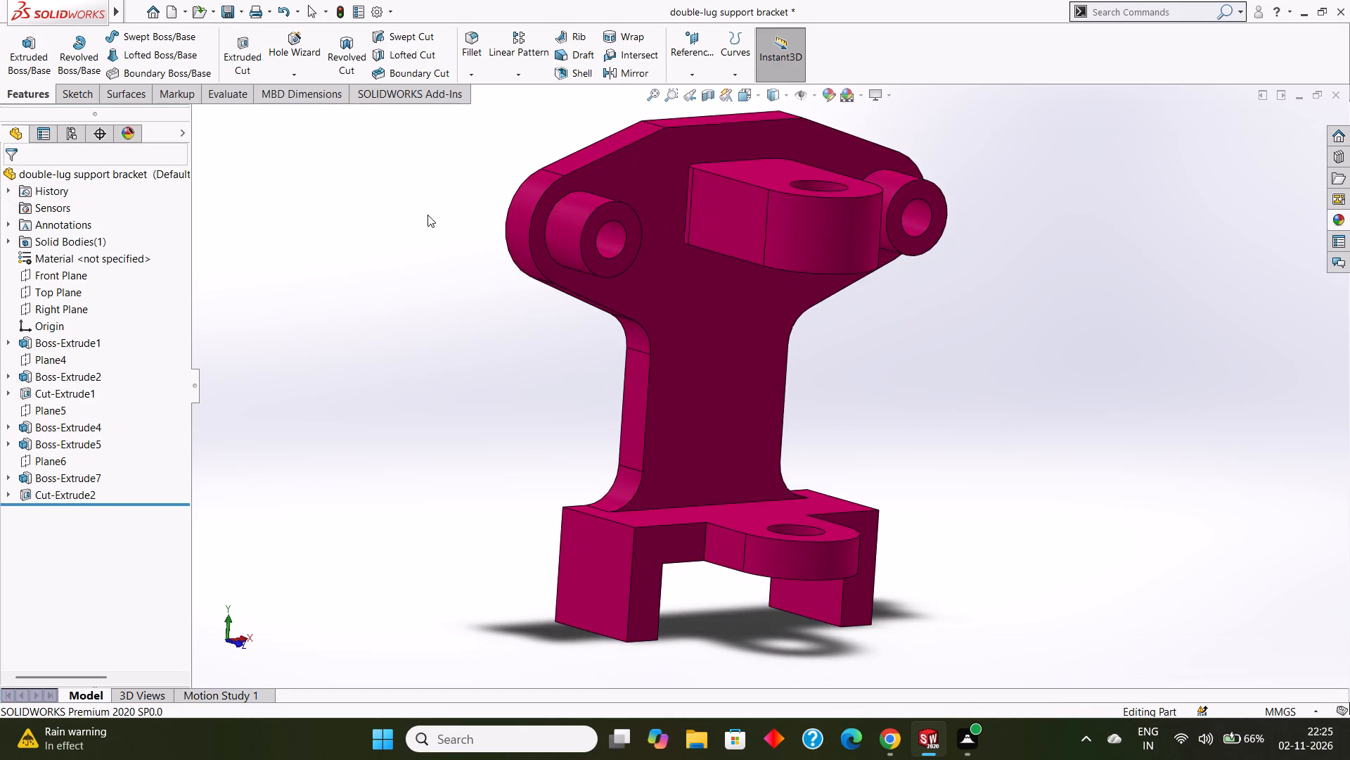
{"action": "middle_click_drag", "start_coordinate": [419, 209], "coordinate": [390, 191]}
{"action": "middle_click_drag", "start_coordinate": [394, 194], "coordinate": [366, 182]}
{"action": "middle_click_drag", "start_coordinate": [382, 191], "coordinate": [411, 222]}
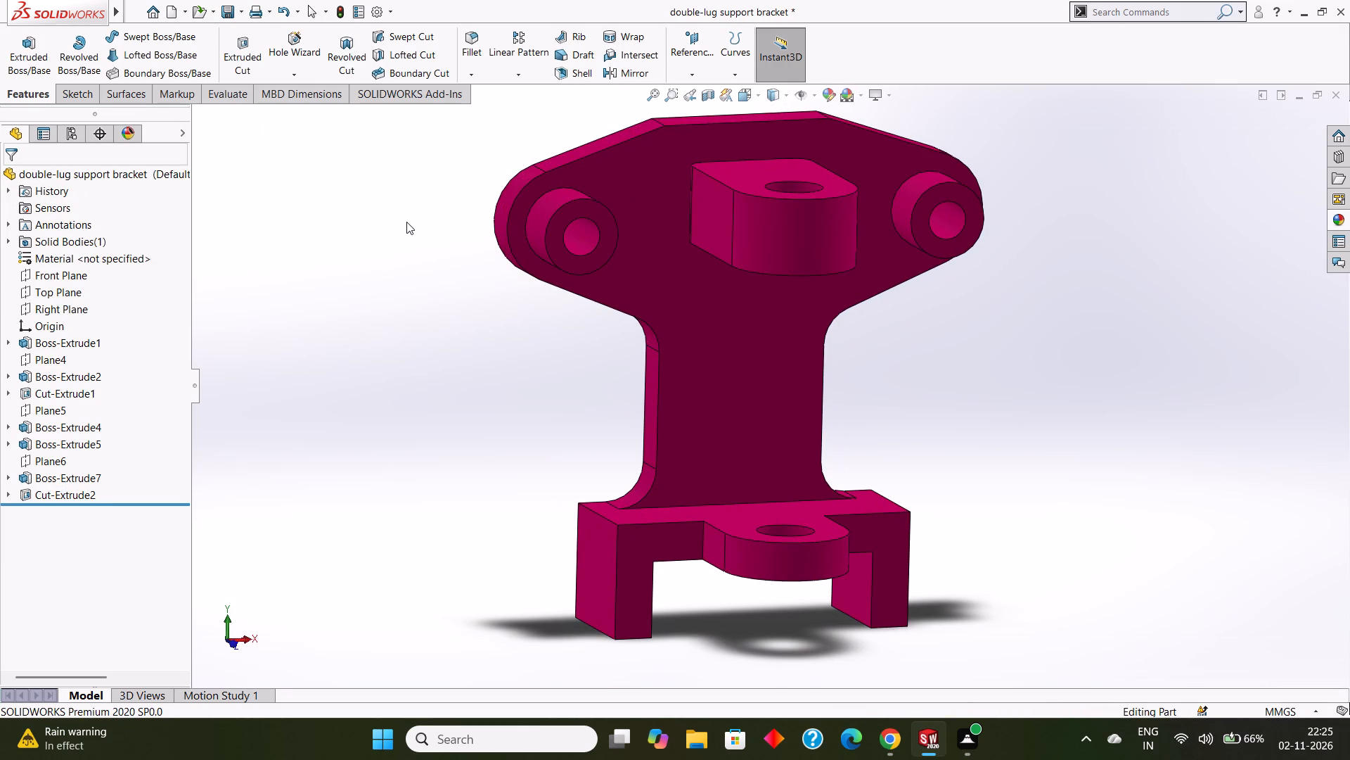
{"action": "key", "text": "ctrl+s"}
{"action": "key", "text": "ctrl+s"}
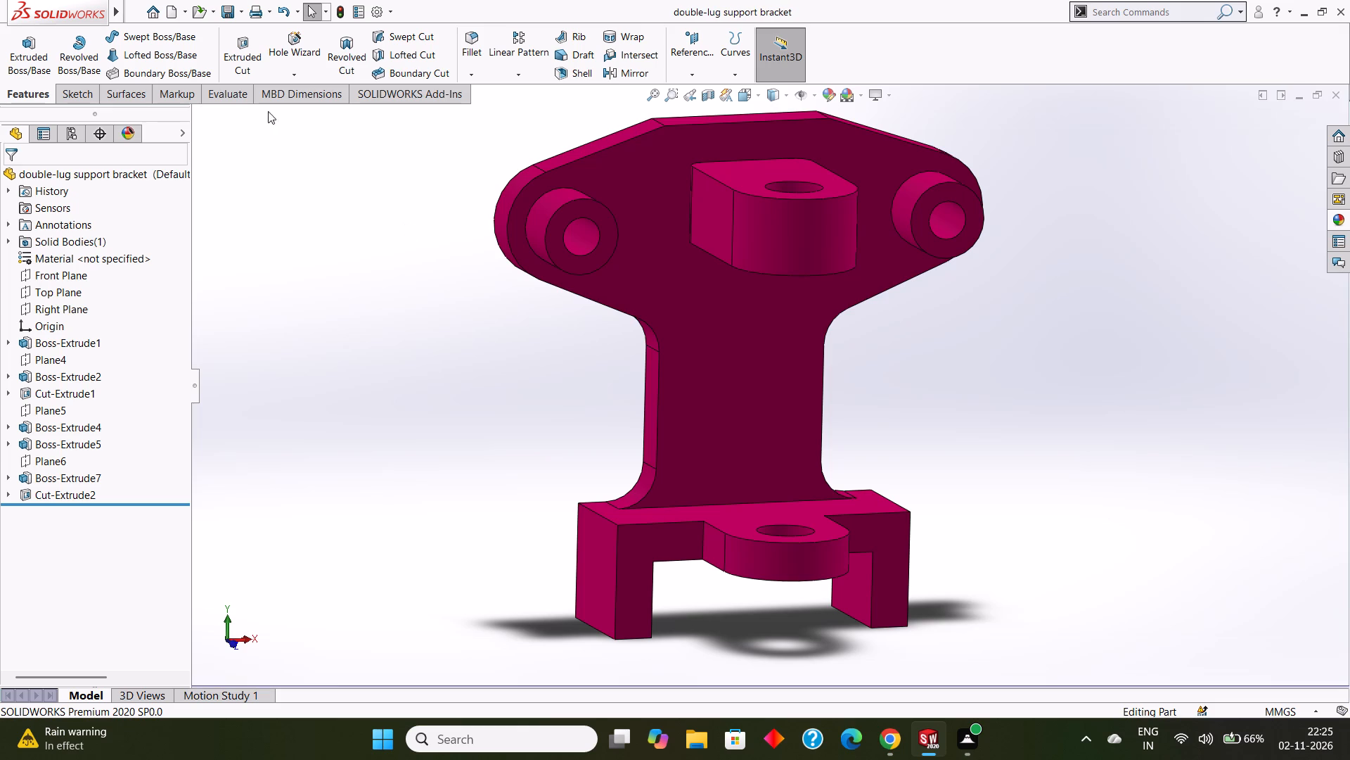
Save a PDF copy of the part named double-lug support bracket in the tryfuji folder.
{"action": "left_click", "coordinate": [242, 7]}
{"action": "left_click", "coordinate": [247, 43]}
{"action": "left_click", "coordinate": [855, 421]}
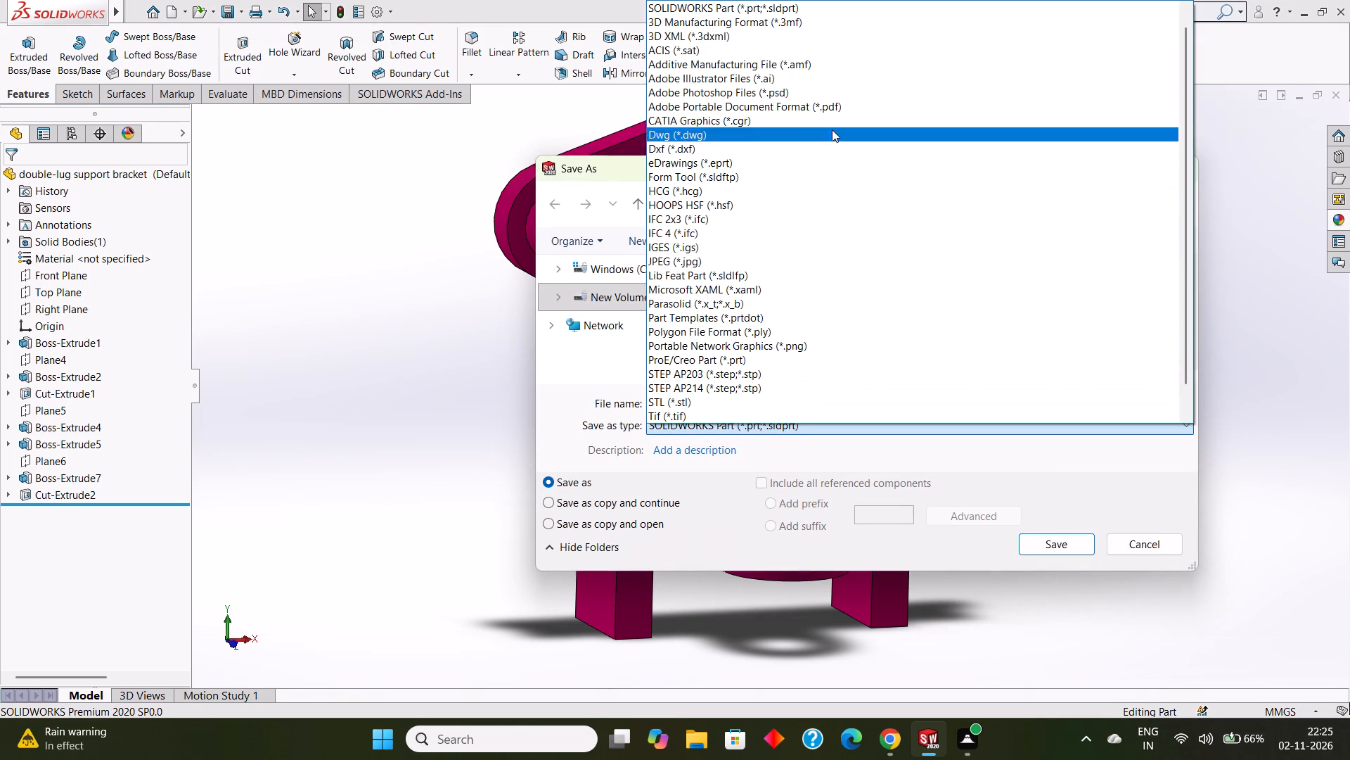
{"action": "left_click", "coordinate": [831, 110]}
{"action": "left_click", "coordinate": [792, 452]}
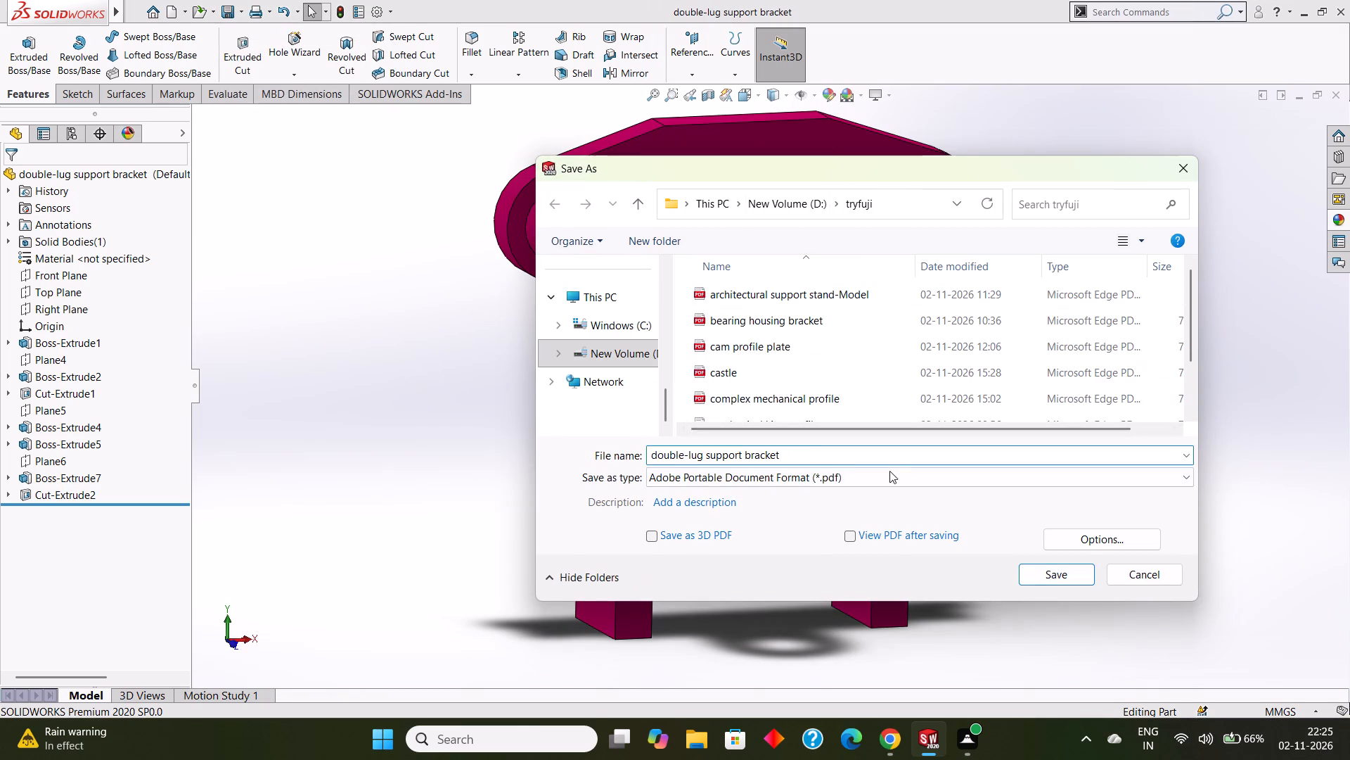
{"action": "left_click", "coordinate": [1048, 574]}
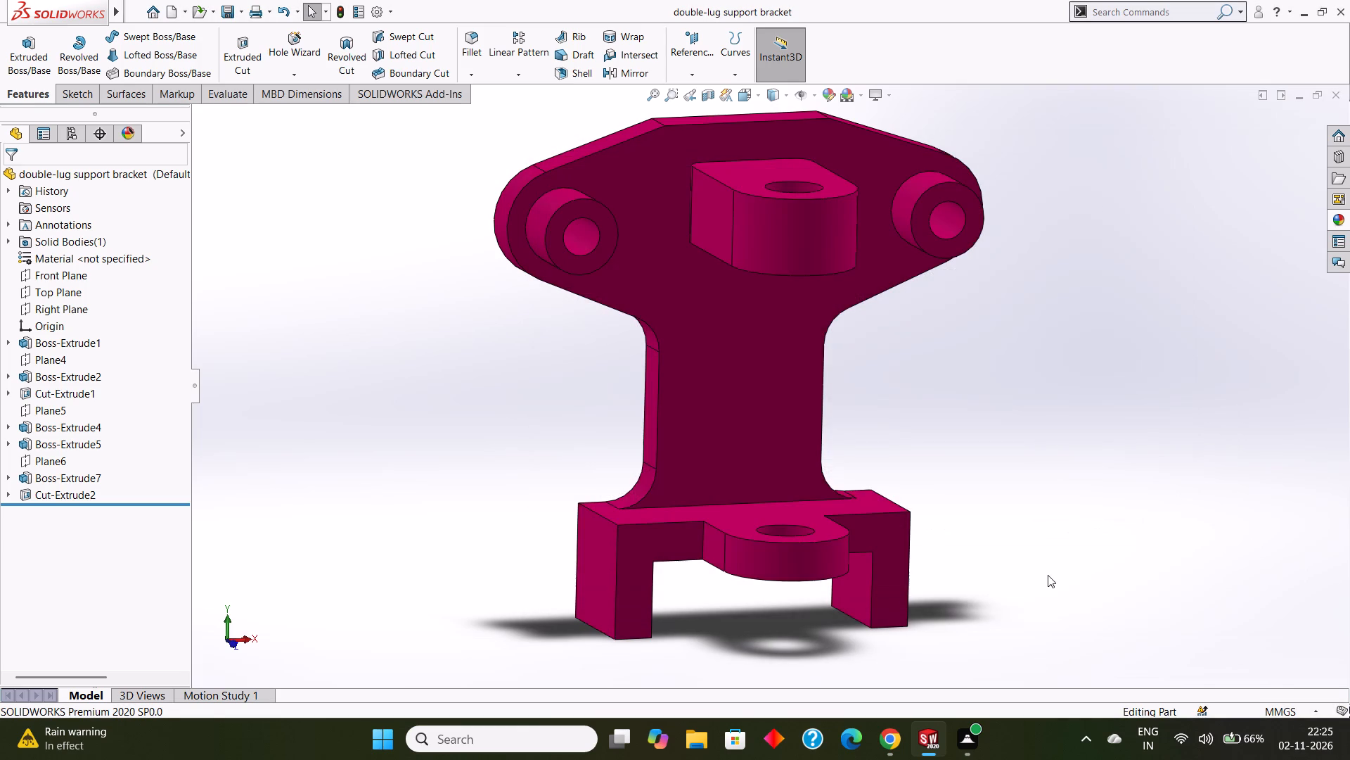